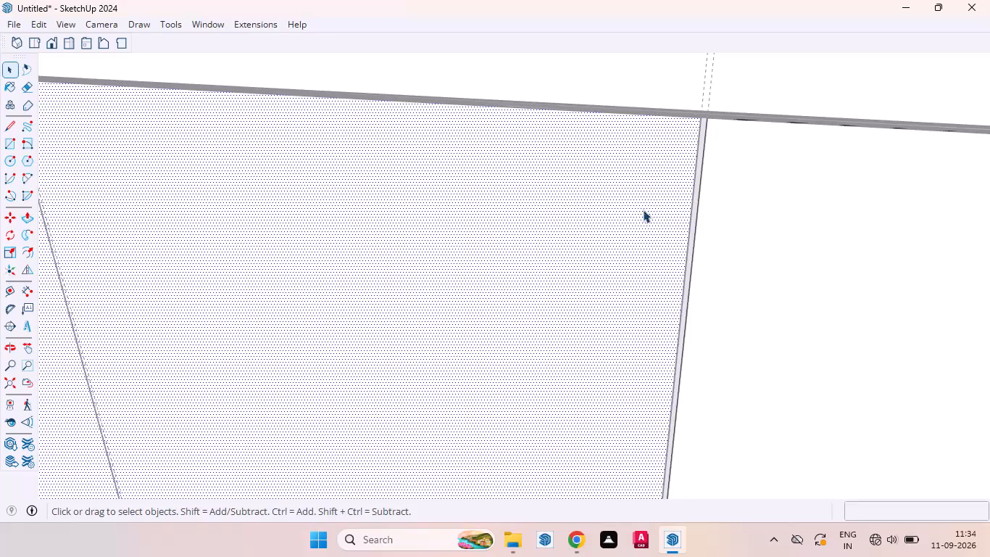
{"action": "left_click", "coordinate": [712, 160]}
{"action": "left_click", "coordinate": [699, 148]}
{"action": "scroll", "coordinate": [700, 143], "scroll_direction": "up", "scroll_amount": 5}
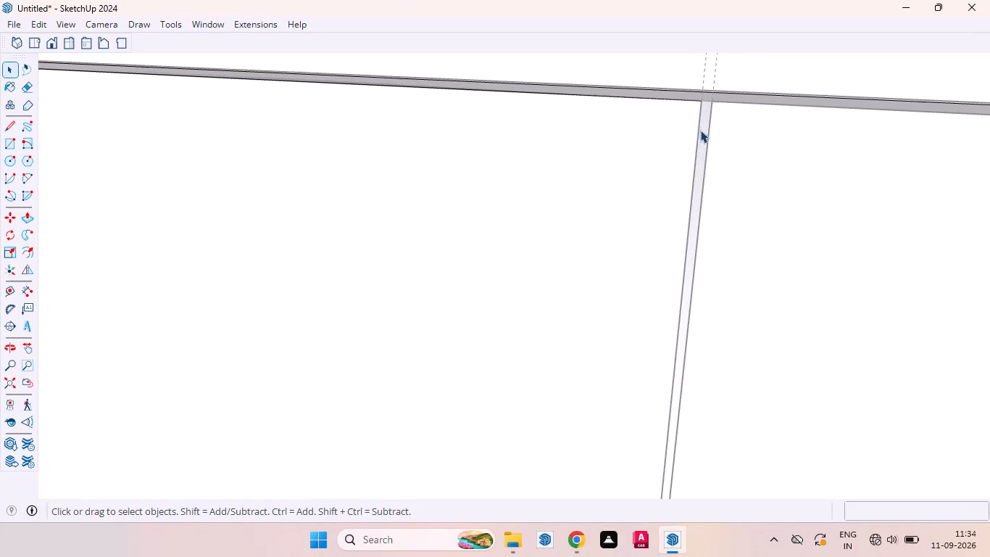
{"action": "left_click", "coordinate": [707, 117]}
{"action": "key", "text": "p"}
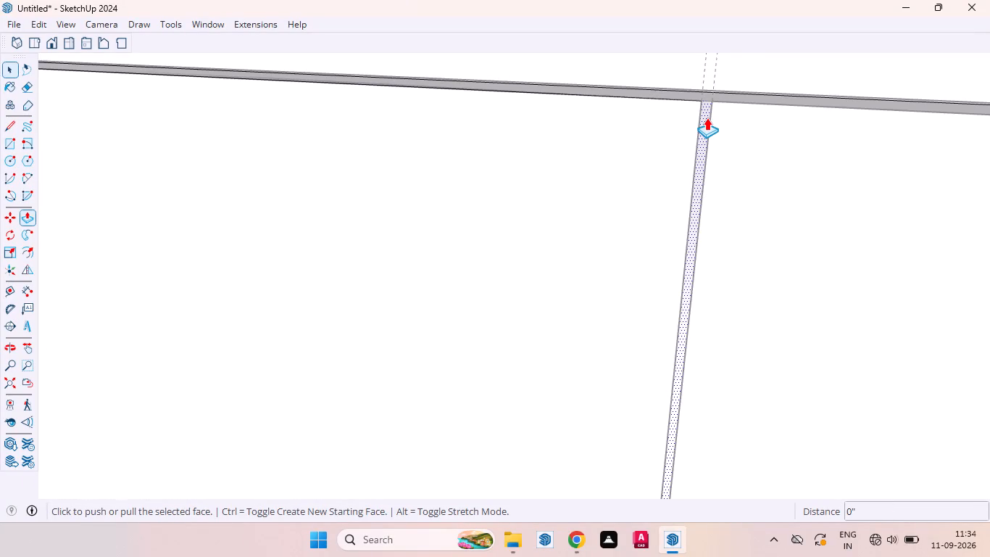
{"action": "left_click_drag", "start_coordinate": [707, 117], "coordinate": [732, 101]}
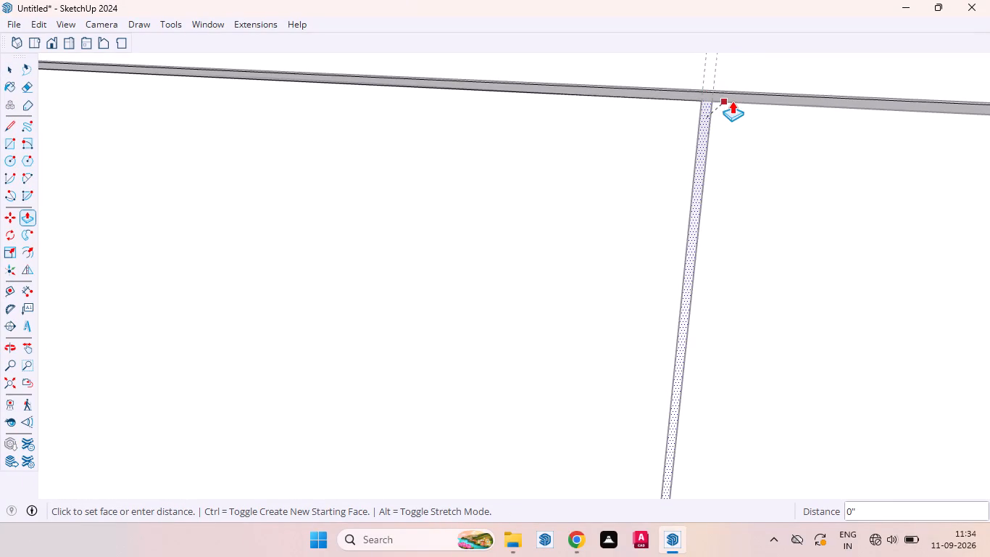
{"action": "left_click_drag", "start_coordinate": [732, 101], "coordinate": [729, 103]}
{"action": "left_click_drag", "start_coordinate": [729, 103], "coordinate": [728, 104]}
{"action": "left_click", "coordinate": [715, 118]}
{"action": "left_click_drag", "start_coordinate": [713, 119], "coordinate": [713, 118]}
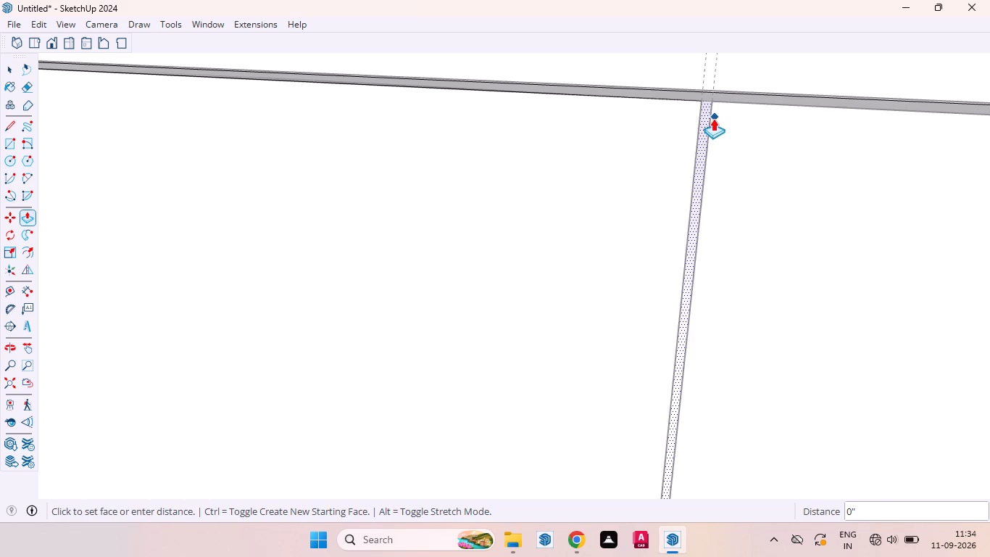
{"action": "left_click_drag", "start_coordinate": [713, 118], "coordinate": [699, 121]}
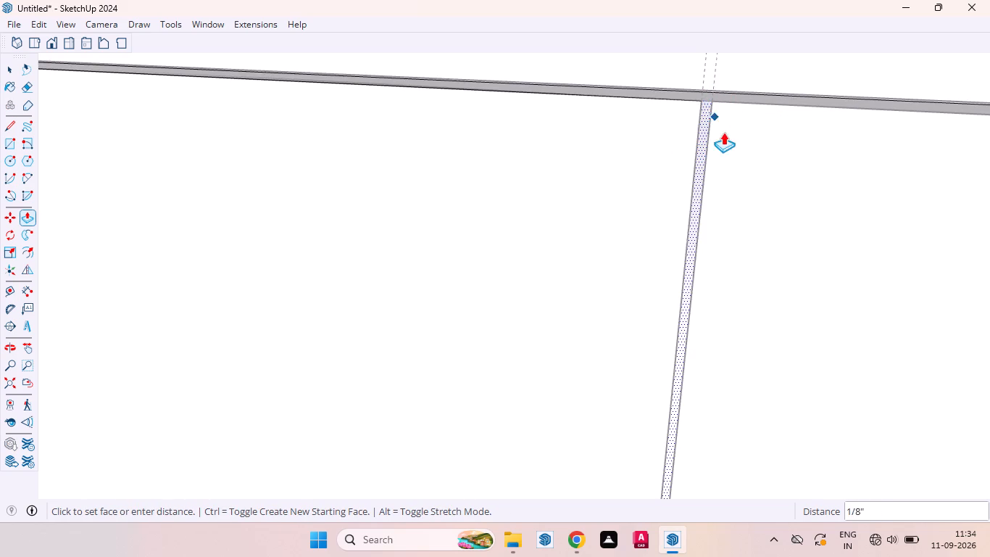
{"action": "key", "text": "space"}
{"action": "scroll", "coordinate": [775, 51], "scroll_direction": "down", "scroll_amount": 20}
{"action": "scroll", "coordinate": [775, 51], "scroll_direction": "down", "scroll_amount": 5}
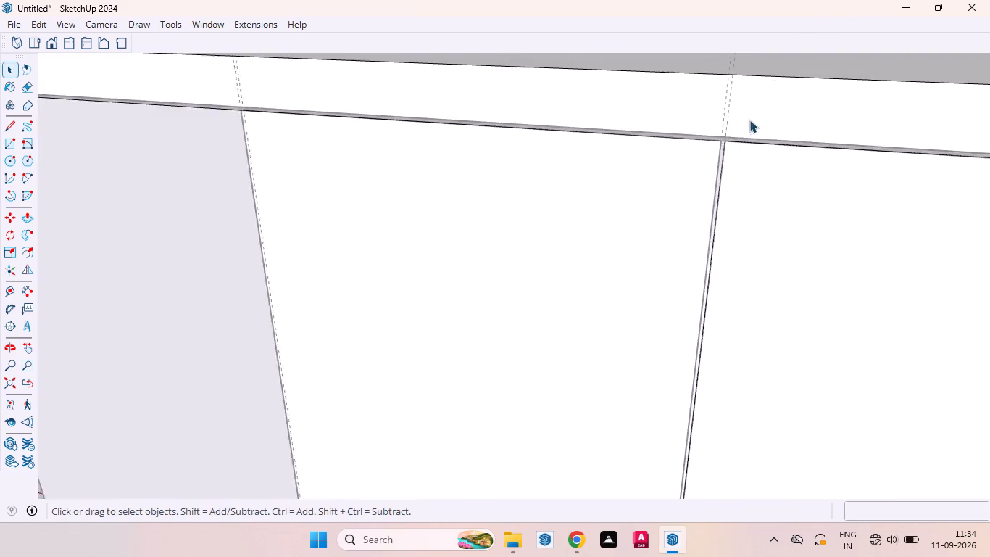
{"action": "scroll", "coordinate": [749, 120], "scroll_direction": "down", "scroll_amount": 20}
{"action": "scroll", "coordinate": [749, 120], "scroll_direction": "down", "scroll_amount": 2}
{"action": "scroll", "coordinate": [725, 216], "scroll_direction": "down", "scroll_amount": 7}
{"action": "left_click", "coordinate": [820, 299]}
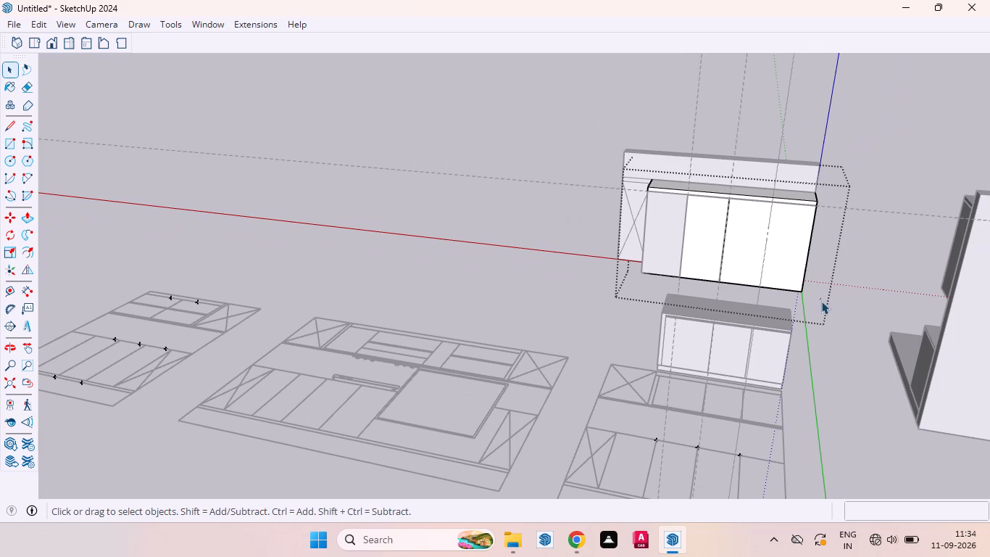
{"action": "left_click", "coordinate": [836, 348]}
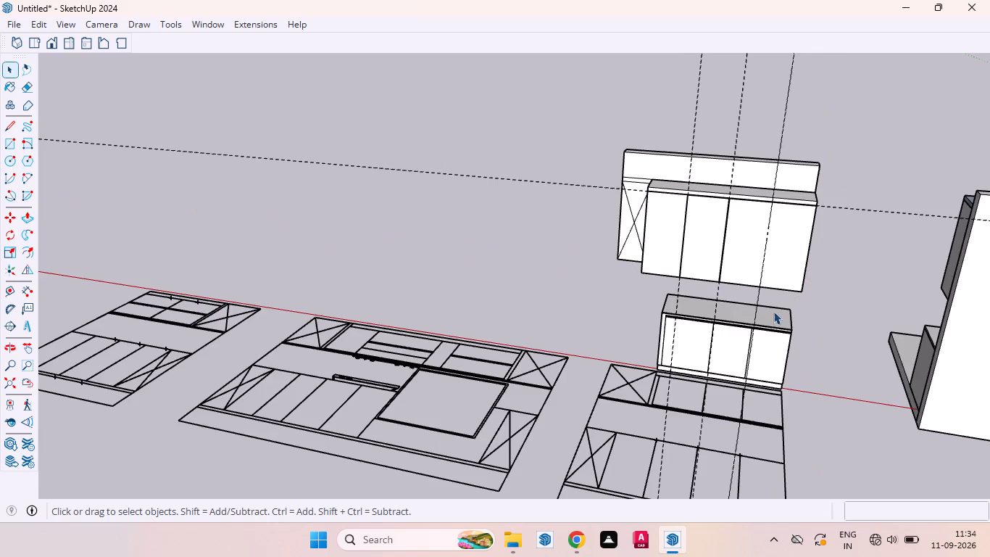
Inside the cabinet box's group, draw a rectangle about 3' 4" by 1/8" along the middle vertical strip, from the horizontal gap to the bottom edge.
{"action": "scroll", "coordinate": [716, 174], "scroll_direction": "up", "scroll_amount": 20}
{"action": "scroll", "coordinate": [716, 174], "scroll_direction": "up", "scroll_amount": 13}
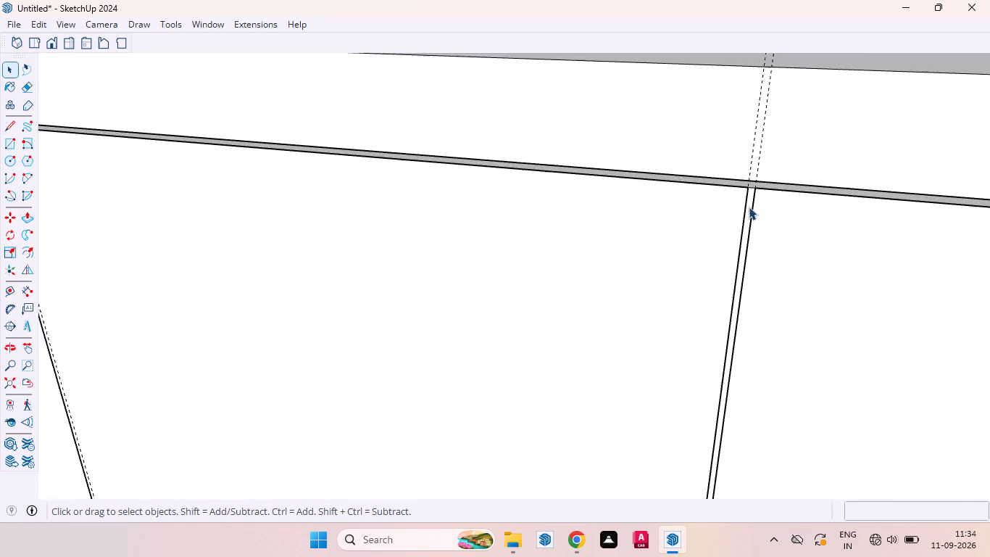
{"action": "scroll", "coordinate": [749, 207], "scroll_direction": "up", "scroll_amount": 2}
{"action": "left_click", "coordinate": [749, 206]}
{"action": "triple_click", "coordinate": [786, 214]}
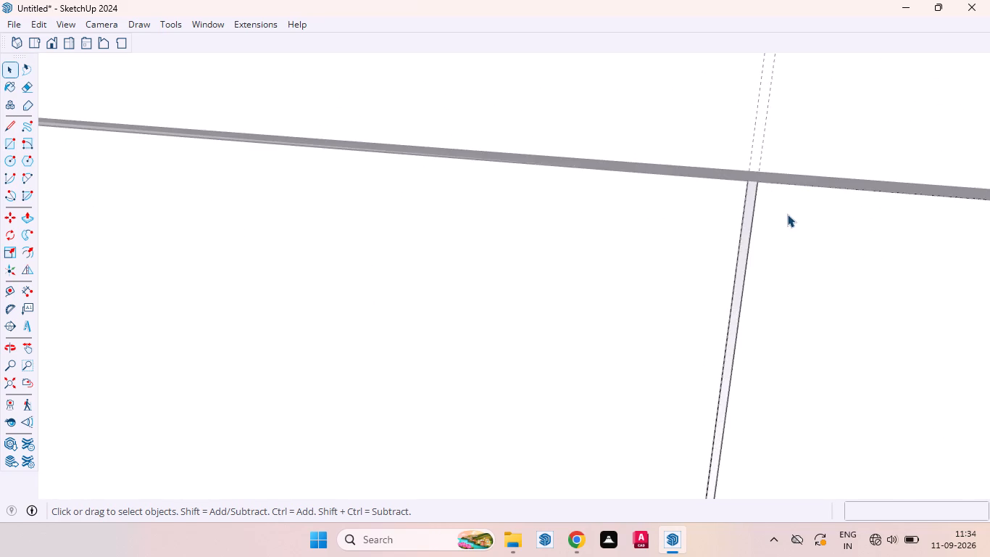
{"action": "left_click", "coordinate": [787, 214]}
{"action": "key", "text": "r"}
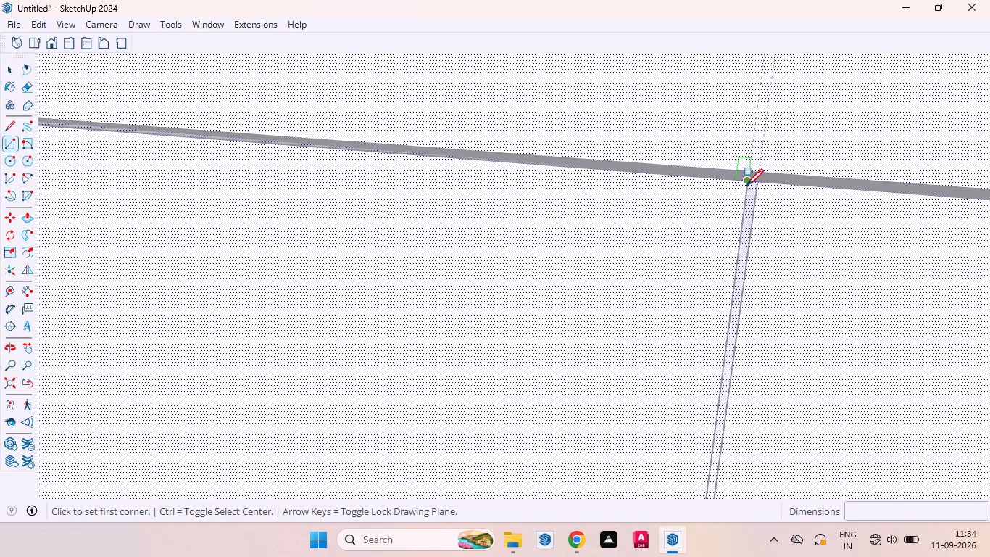
{"action": "left_click", "coordinate": [746, 186]}
{"action": "scroll", "coordinate": [761, 266], "scroll_direction": "down", "scroll_amount": 20}
{"action": "scroll", "coordinate": [761, 266], "scroll_direction": "down", "scroll_amount": 6}
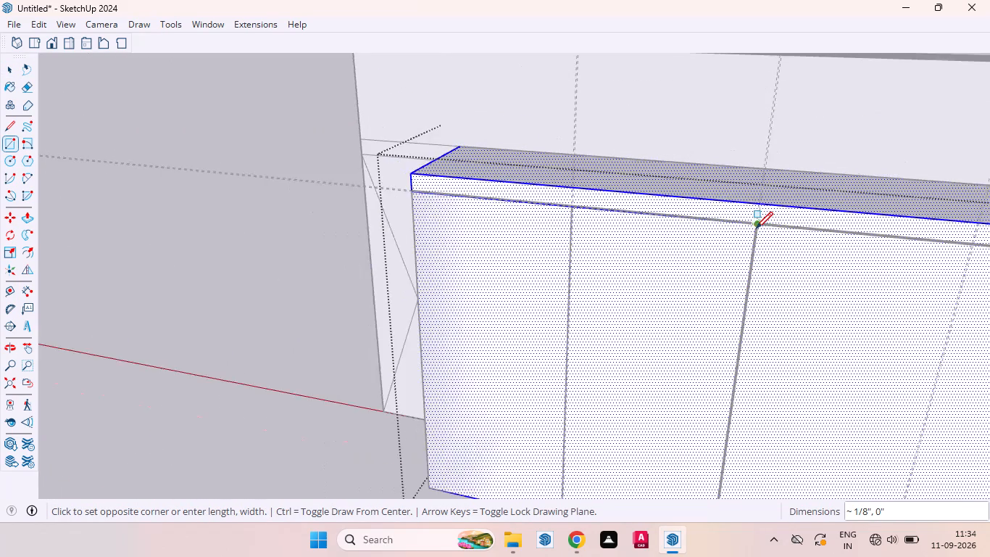
{"action": "scroll", "coordinate": [756, 228], "scroll_direction": "down", "scroll_amount": 6}
{"action": "scroll", "coordinate": [733, 434], "scroll_direction": "up", "scroll_amount": 10}
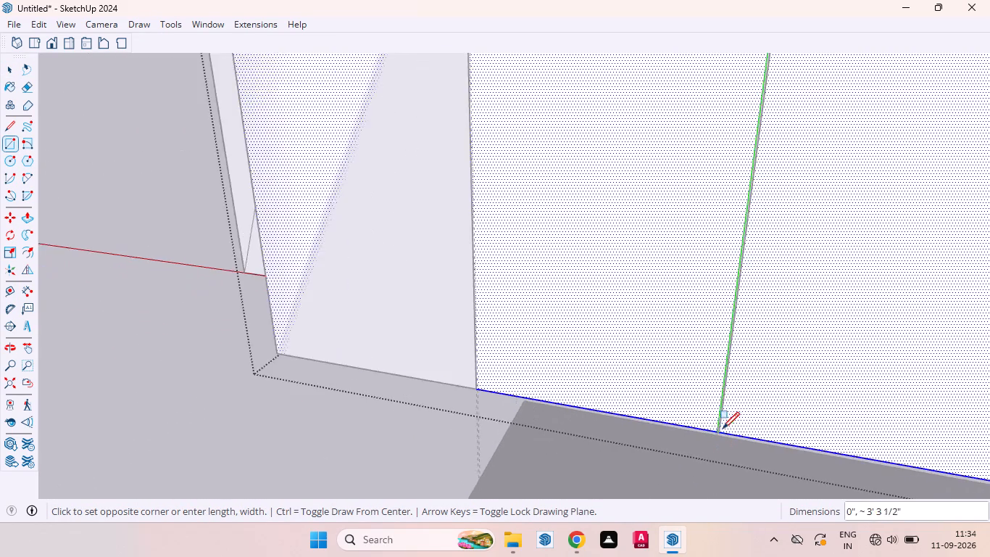
{"action": "scroll", "coordinate": [723, 429], "scroll_direction": "up", "scroll_amount": 12}
{"action": "scroll", "coordinate": [723, 427], "scroll_direction": "down", "scroll_amount": 1}
{"action": "scroll", "coordinate": [723, 427], "scroll_direction": "up", "scroll_amount": 5}
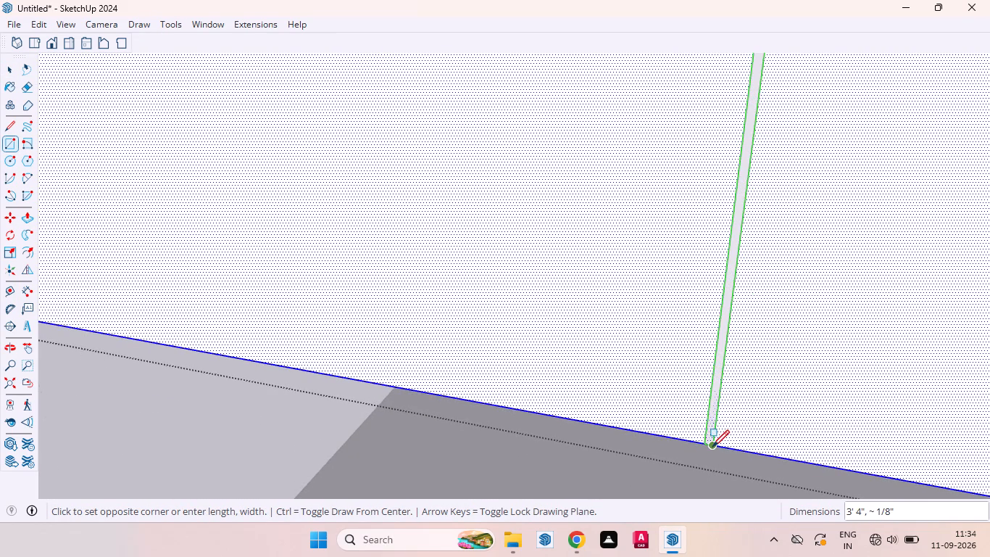
{"action": "left_click", "coordinate": [711, 447]}
{"action": "key", "text": "space"}
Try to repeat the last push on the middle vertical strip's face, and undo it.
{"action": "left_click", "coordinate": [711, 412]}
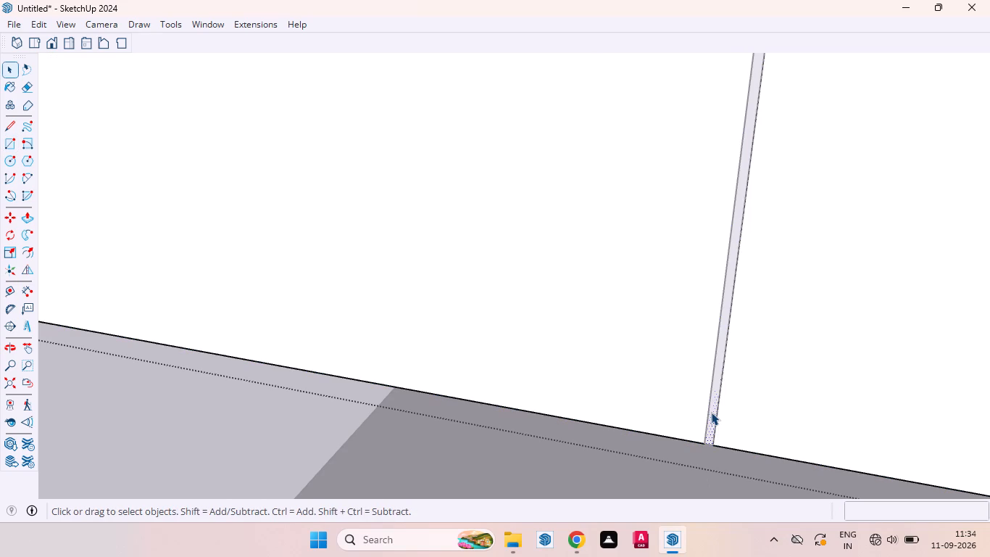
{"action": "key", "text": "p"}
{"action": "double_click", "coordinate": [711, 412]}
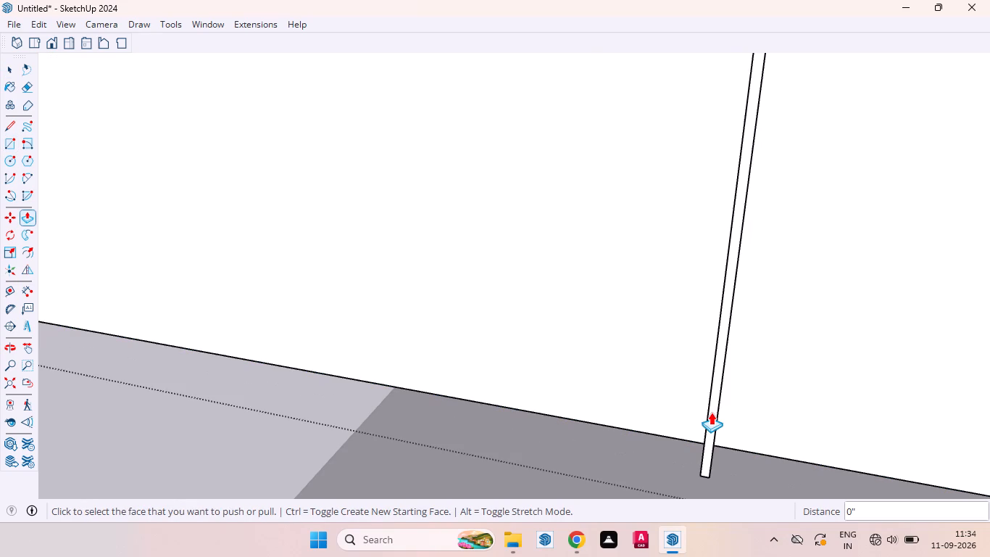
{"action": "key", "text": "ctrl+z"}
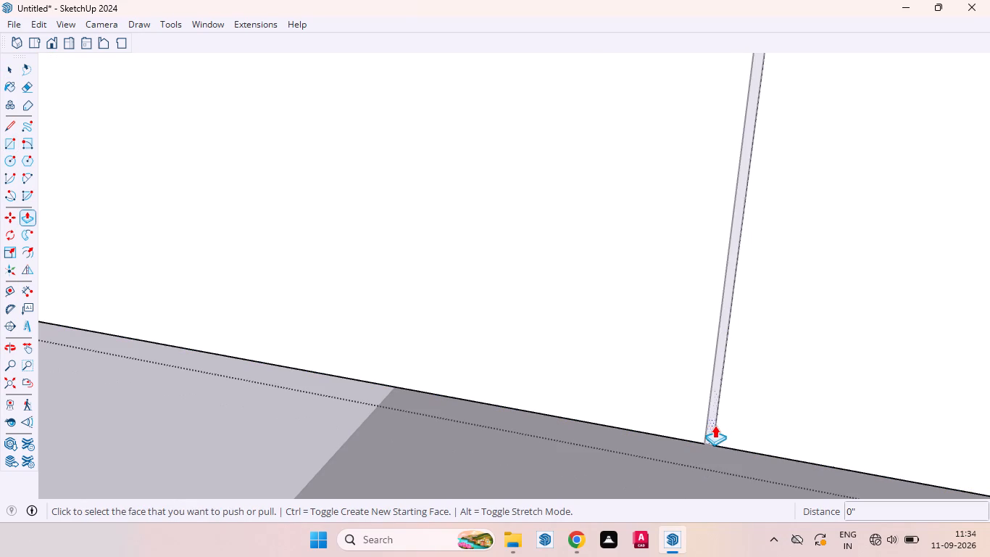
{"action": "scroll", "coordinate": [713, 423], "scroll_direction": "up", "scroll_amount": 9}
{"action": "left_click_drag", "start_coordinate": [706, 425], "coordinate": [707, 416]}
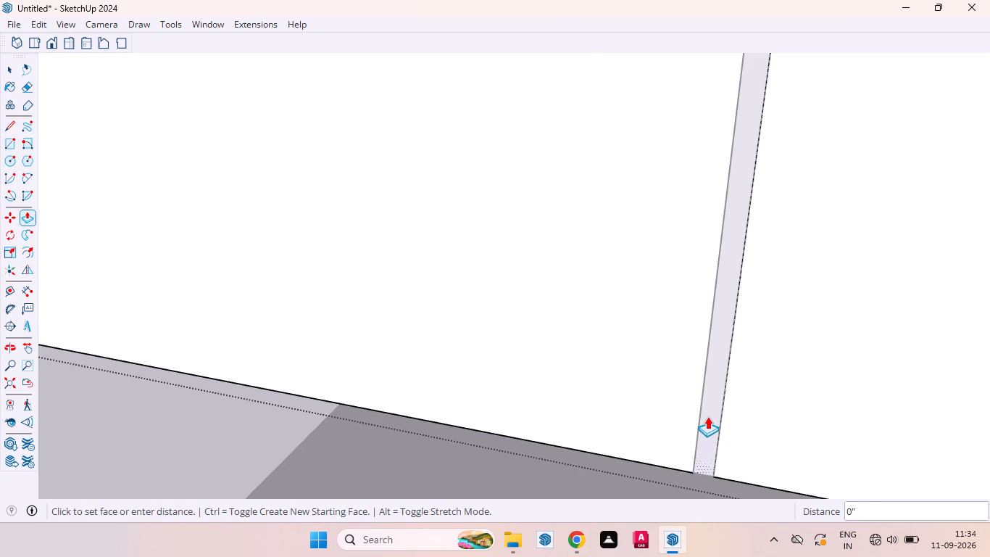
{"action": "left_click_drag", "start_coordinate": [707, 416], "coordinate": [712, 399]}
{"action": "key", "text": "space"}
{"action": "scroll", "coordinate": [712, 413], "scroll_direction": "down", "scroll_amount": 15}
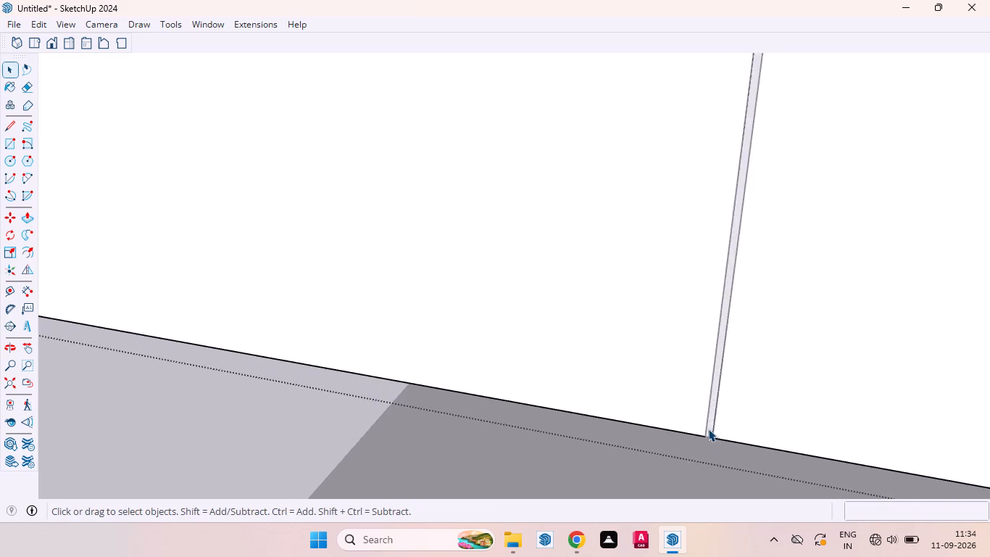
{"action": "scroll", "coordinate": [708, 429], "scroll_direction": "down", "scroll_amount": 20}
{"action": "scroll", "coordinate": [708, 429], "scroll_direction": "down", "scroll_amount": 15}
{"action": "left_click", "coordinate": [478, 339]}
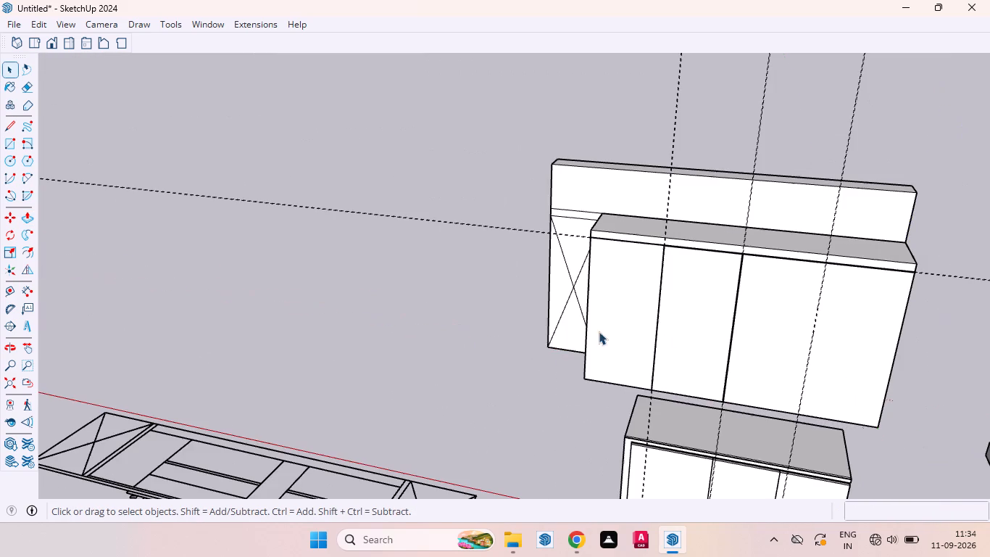
Inside the cabinet box's group, push the middle vertical strip's face 18 mm into the box.
{"action": "double_click", "coordinate": [761, 334]}
{"action": "left_click", "coordinate": [775, 331]}
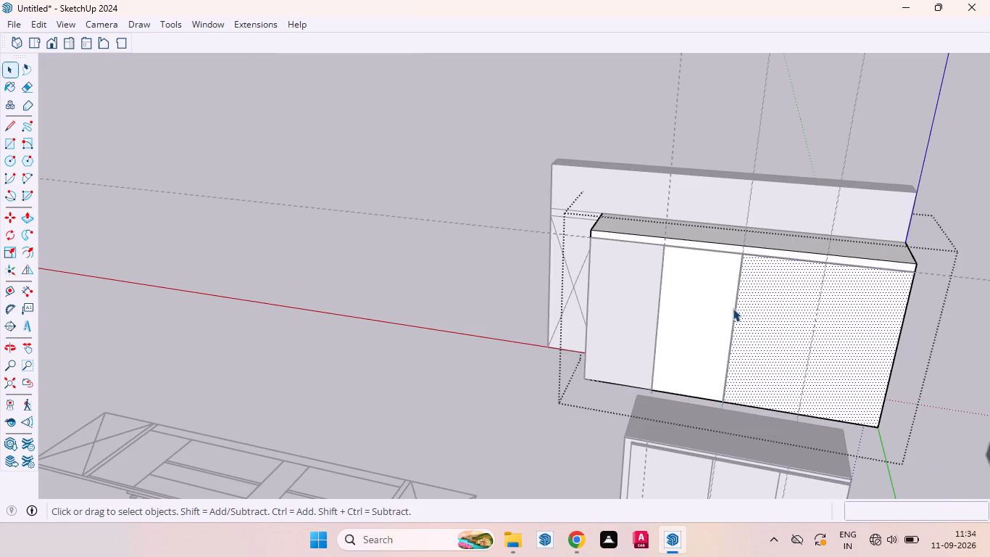
{"action": "double_click", "coordinate": [701, 306]}
{"action": "left_click", "coordinate": [754, 301]}
{"action": "scroll", "coordinate": [741, 229], "scroll_direction": "up", "scroll_amount": 10}
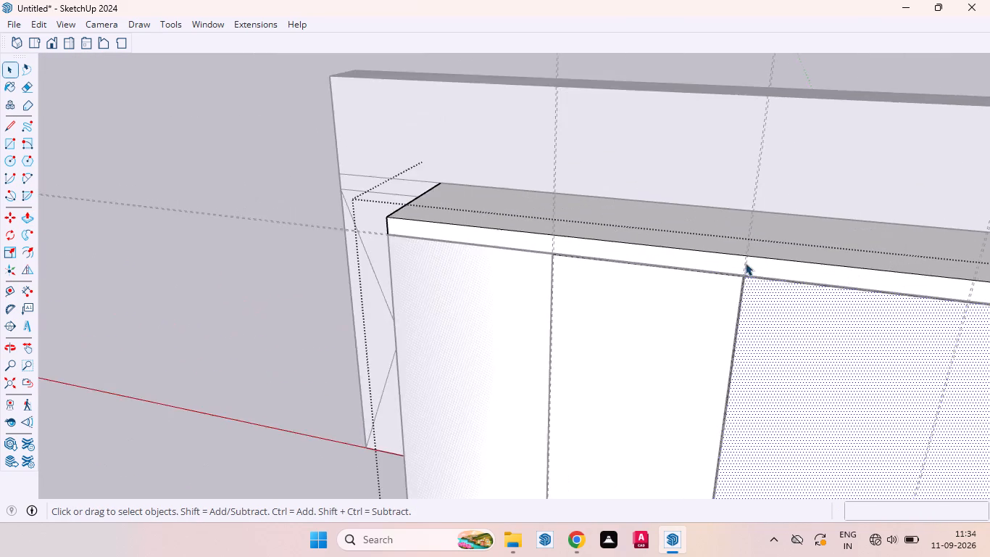
{"action": "scroll", "coordinate": [745, 263], "scroll_direction": "up", "scroll_amount": 20}
{"action": "scroll", "coordinate": [745, 263], "scroll_direction": "up", "scroll_amount": 5}
{"action": "left_click", "coordinate": [741, 258]}
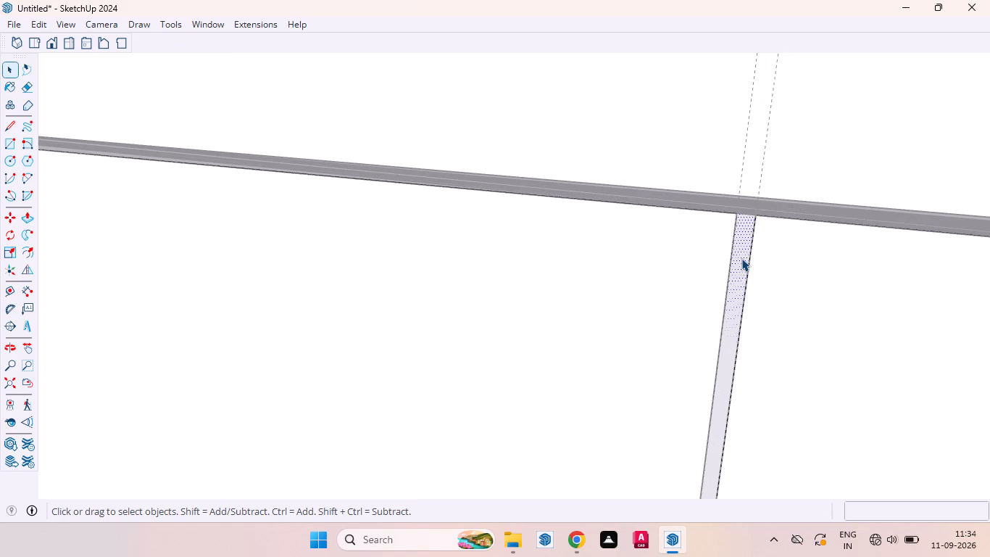
{"action": "scroll", "coordinate": [741, 258], "scroll_direction": "up", "scroll_amount": 1}
{"action": "middle_click_drag", "start_coordinate": [741, 258], "coordinate": [831, 289]}
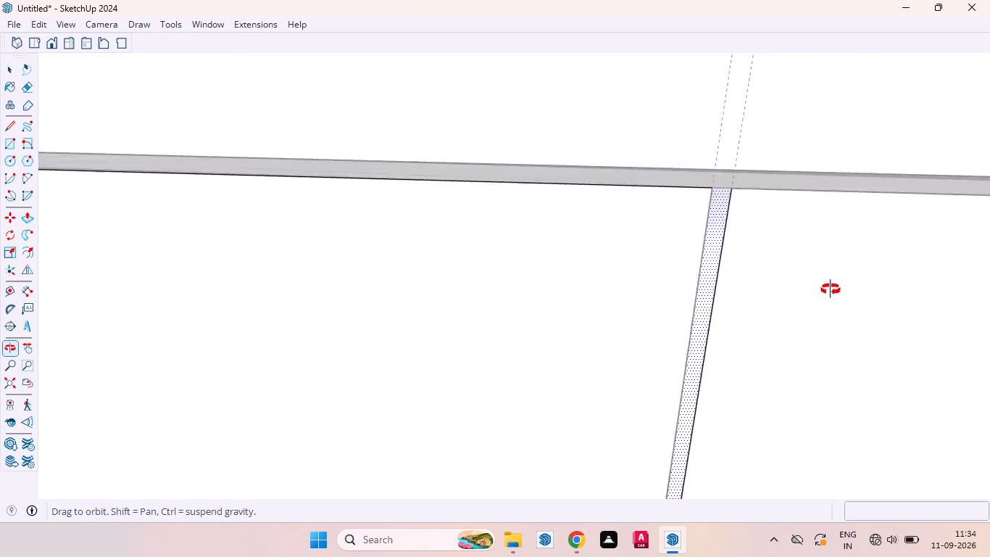
{"action": "middle_click_drag", "start_coordinate": [831, 289], "coordinate": [886, 111]}
{"action": "scroll", "coordinate": [720, 225], "scroll_direction": "up", "scroll_amount": 10}
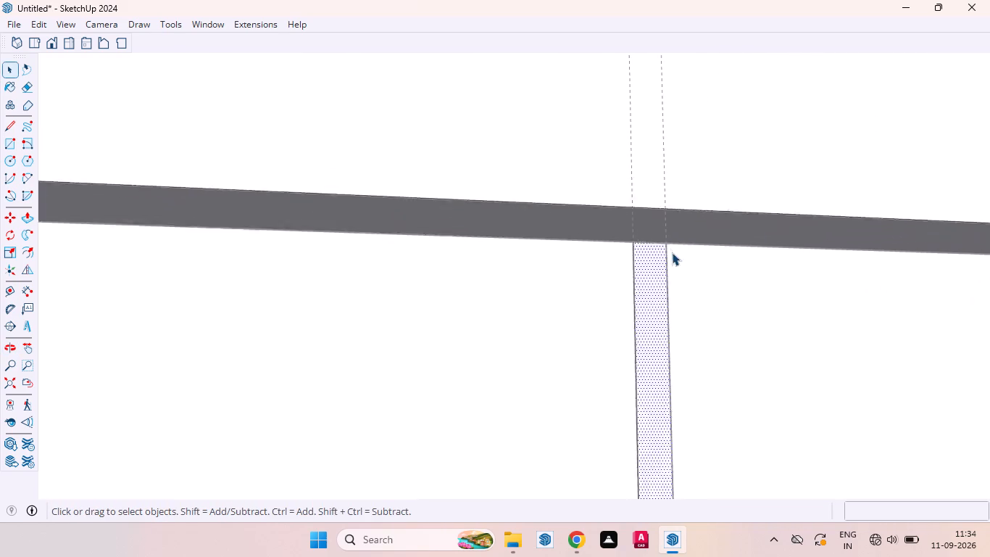
{"action": "scroll", "coordinate": [672, 252], "scroll_direction": "up", "scroll_amount": 7}
{"action": "middle_click_drag", "start_coordinate": [628, 264], "coordinate": [700, 388]}
{"action": "scroll", "coordinate": [701, 381], "scroll_direction": "up", "scroll_amount": 1}
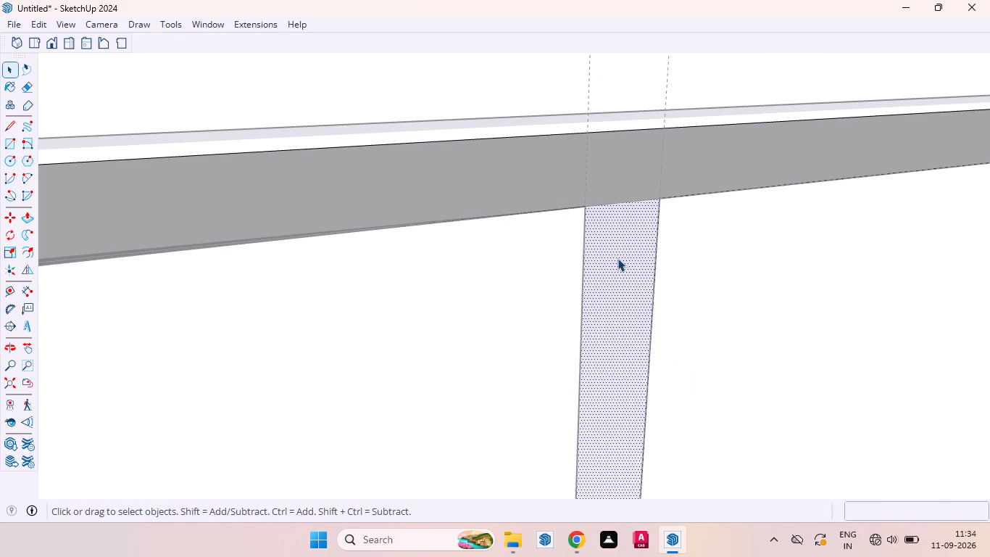
{"action": "key", "text": "p"}
{"action": "left_click_drag", "start_coordinate": [616, 195], "coordinate": [580, 158]}
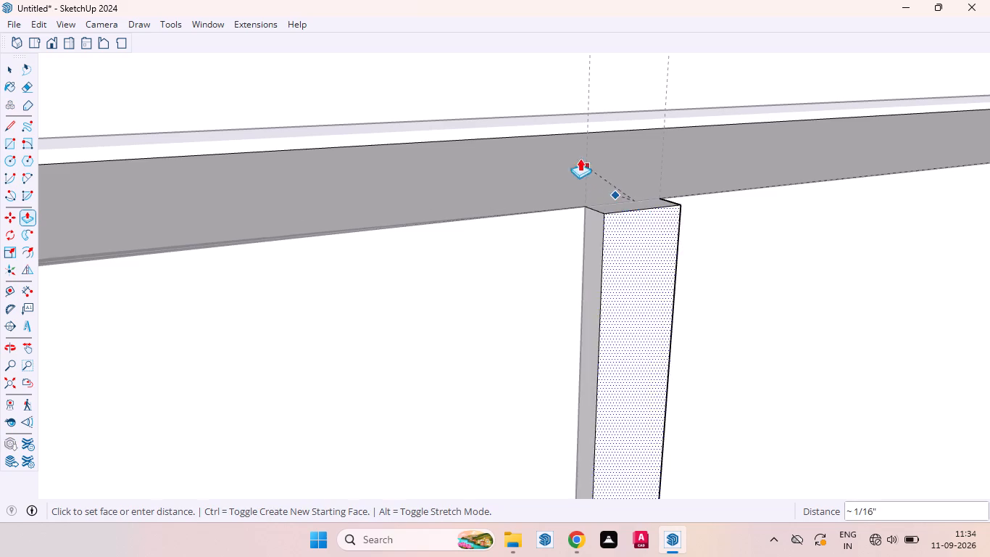
{"action": "left_click_drag", "start_coordinate": [580, 158], "coordinate": [556, 149]}
{"action": "type", "text": "18"}
{"action": "left_click_drag", "start_coordinate": [556, 149], "coordinate": [556, 151]}
{"action": "type", "text": "mm"}
{"action": "key", "text": "Return"}
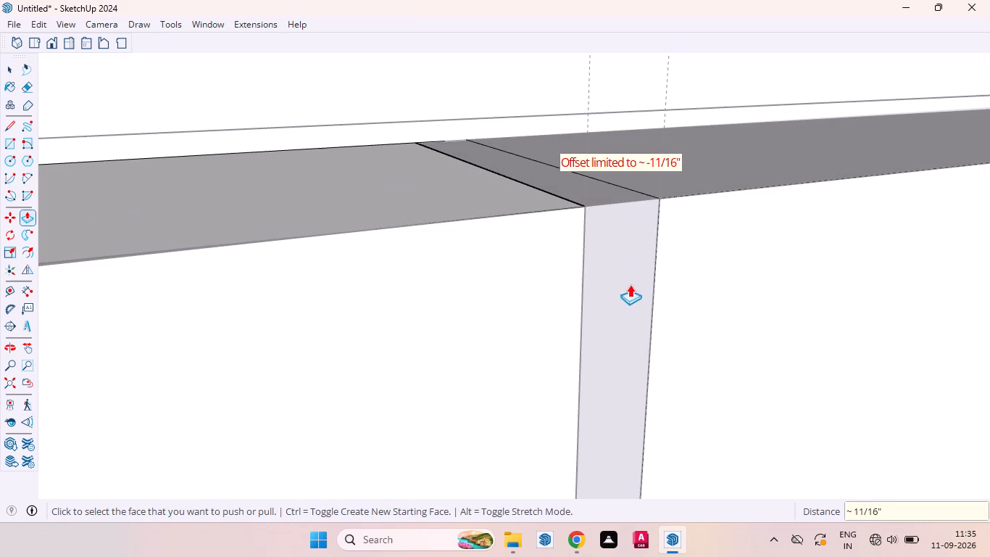
{"action": "key", "text": "space"}
Examine the recessed middle strip and the door faces beside it, and leave the cabinet box's group.
{"action": "left_click", "coordinate": [610, 265]}
{"action": "scroll", "coordinate": [633, 220], "scroll_direction": "down", "scroll_amount": 19}
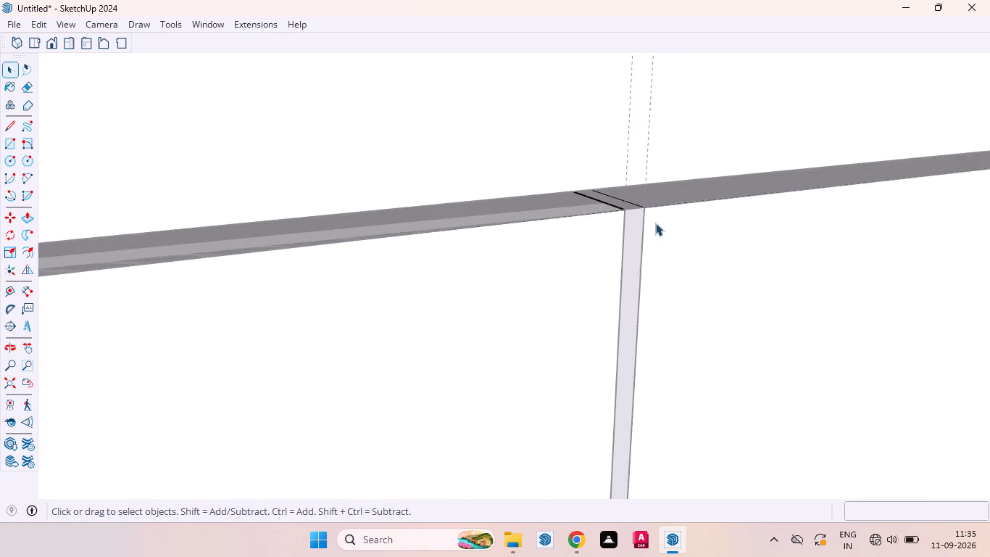
{"action": "scroll", "coordinate": [655, 223], "scroll_direction": "down", "scroll_amount": 20}
{"action": "scroll", "coordinate": [655, 223], "scroll_direction": "down", "scroll_amount": 12}
{"action": "left_click", "coordinate": [730, 322]}
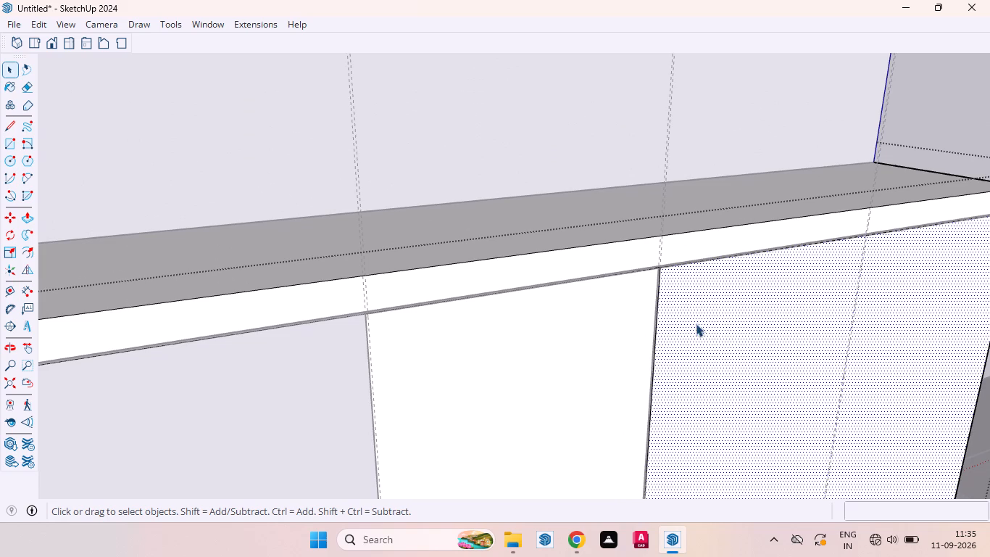
{"action": "left_click", "coordinate": [663, 318]}
{"action": "left_click", "coordinate": [644, 310]}
{"action": "scroll", "coordinate": [652, 281], "scroll_direction": "up", "scroll_amount": 13}
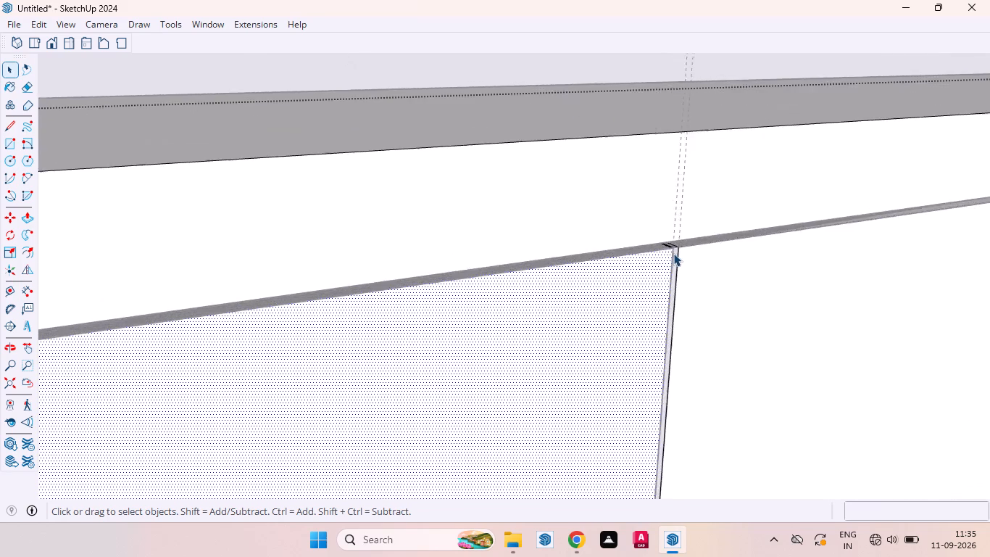
{"action": "scroll", "coordinate": [673, 253], "scroll_direction": "up", "scroll_amount": 6}
{"action": "scroll", "coordinate": [675, 254], "scroll_direction": "down", "scroll_amount": 1}
{"action": "scroll", "coordinate": [675, 254], "scroll_direction": "up", "scroll_amount": 4}
{"action": "left_click", "coordinate": [677, 255]}
{"action": "triple_click", "coordinate": [677, 255]}
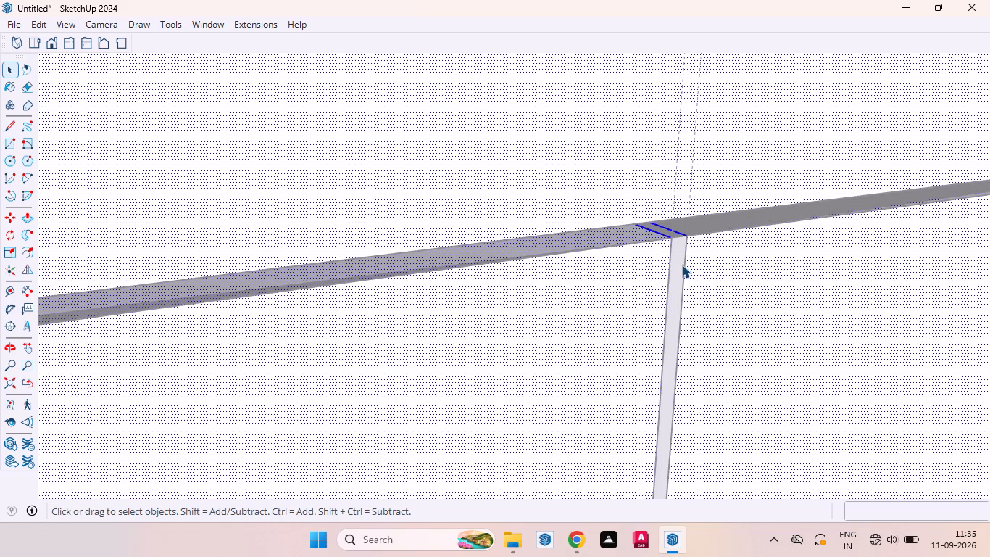
{"action": "scroll", "coordinate": [683, 264], "scroll_direction": "down", "scroll_amount": 20}
{"action": "scroll", "coordinate": [683, 264], "scroll_direction": "down", "scroll_amount": 17}
{"action": "scroll", "coordinate": [697, 199], "scroll_direction": "down", "scroll_amount": 7}
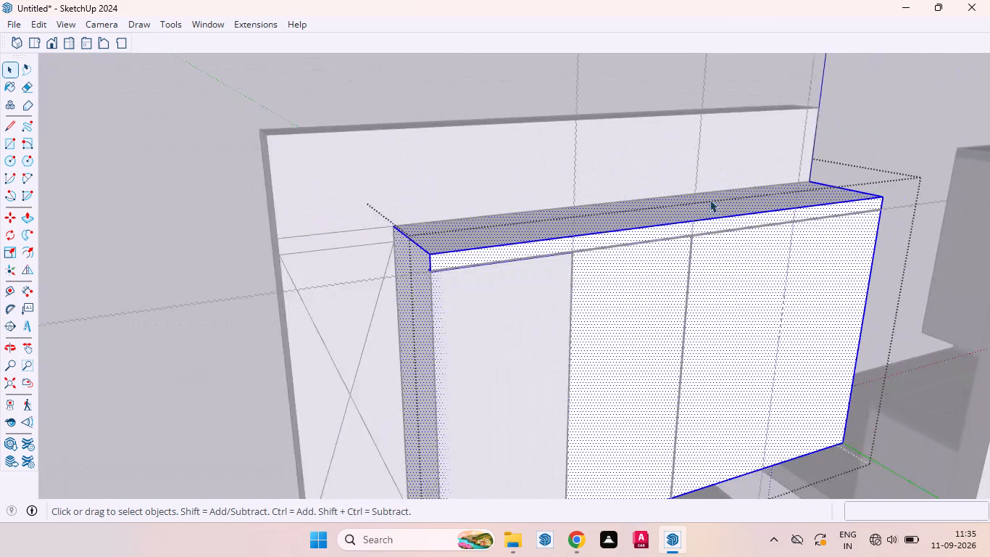
{"action": "left_click", "coordinate": [243, 198]}
{"action": "middle_click", "coordinate": [625, 273]}
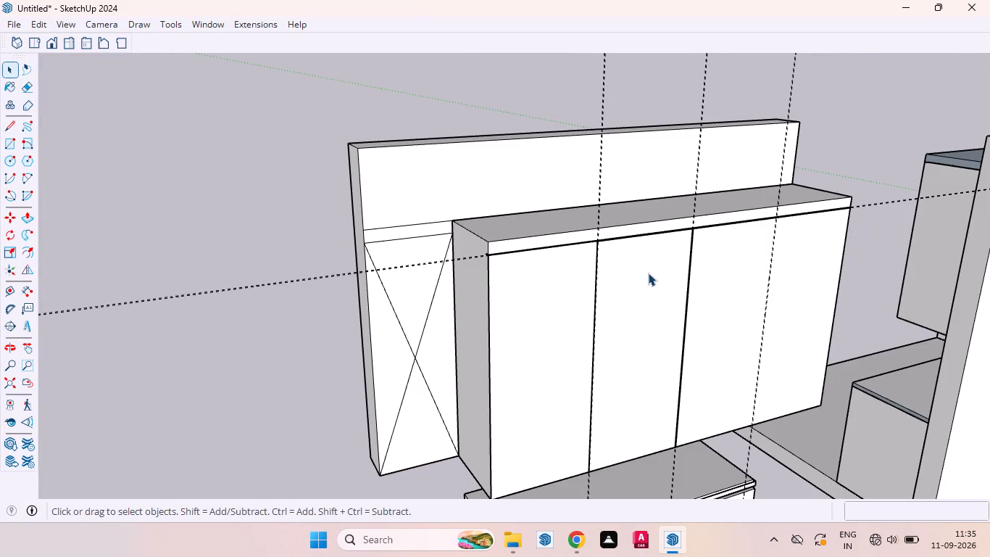
Inside the cabinet box's group, draw a rectangle about 3' 4" by 1/8" over the middle vertical strip, from the horizontal gap to the bottom edge.
{"action": "left_click", "coordinate": [651, 273]}
{"action": "scroll", "coordinate": [701, 252], "scroll_direction": "up", "scroll_amount": 6}
{"action": "double_click", "coordinate": [618, 278]}
{"action": "left_click", "coordinate": [626, 272]}
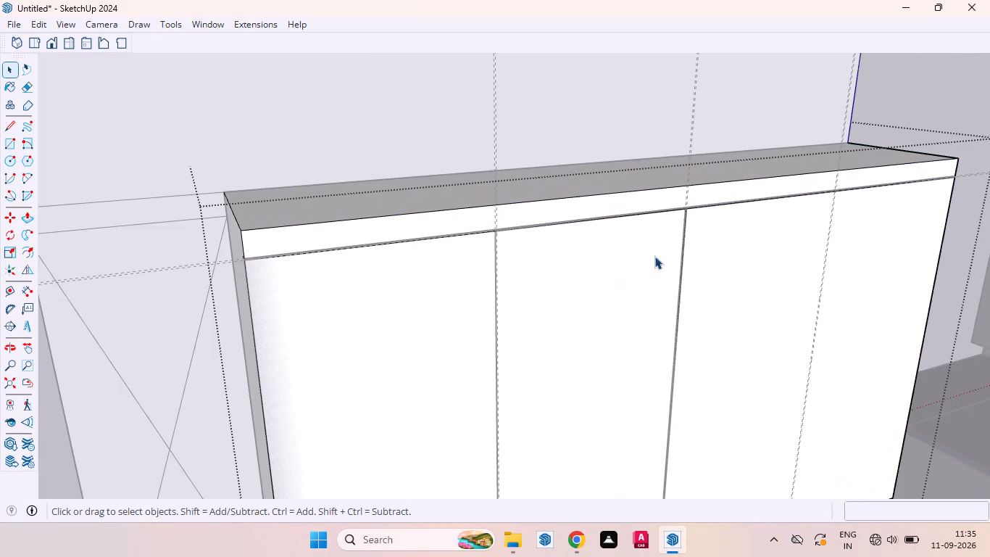
{"action": "scroll", "coordinate": [699, 196], "scroll_direction": "up", "scroll_amount": 19}
{"action": "middle_click_drag", "start_coordinate": [665, 235], "coordinate": [574, 235]}
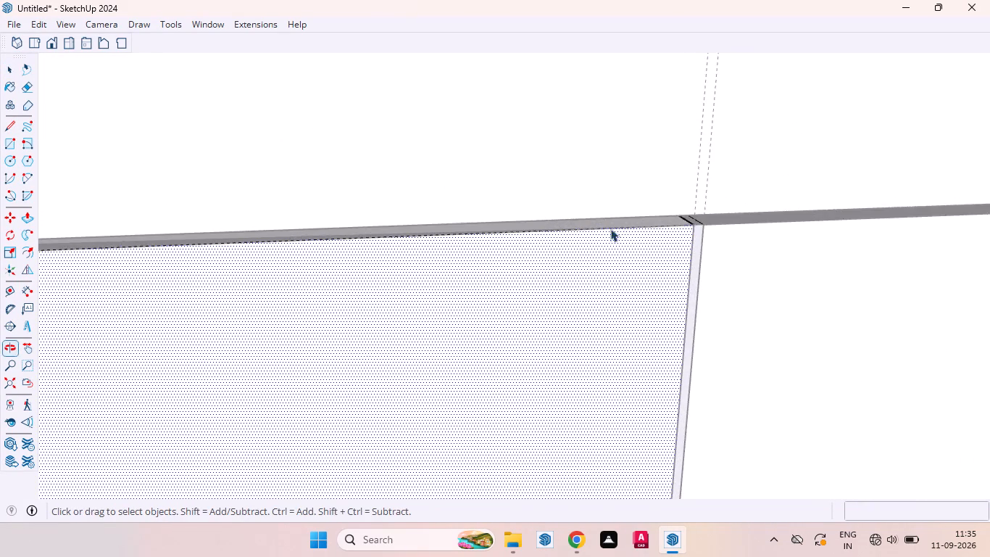
{"action": "scroll", "coordinate": [643, 230], "scroll_direction": "up", "scroll_amount": 11}
{"action": "left_click", "coordinate": [746, 267]}
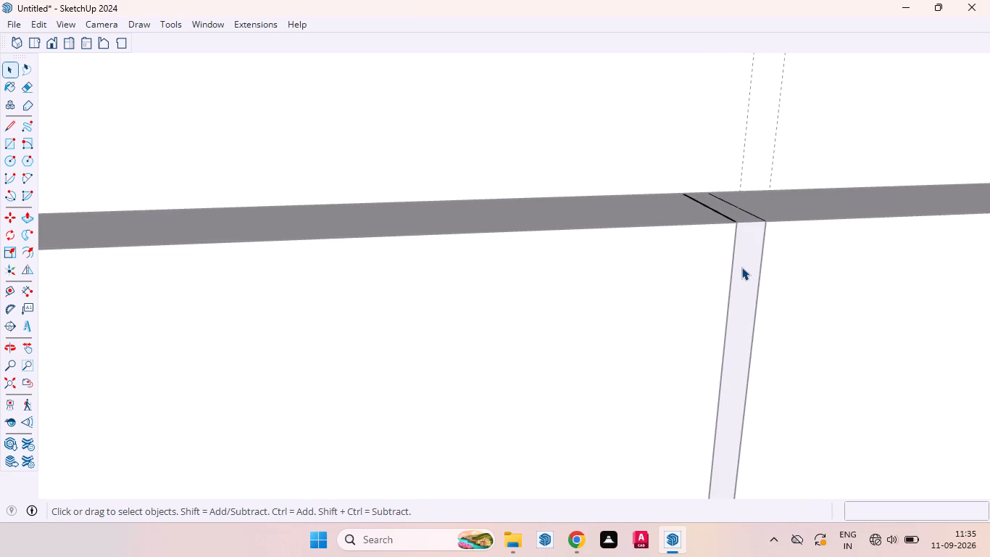
{"action": "key", "text": "r"}
{"action": "left_click", "coordinate": [732, 222]}
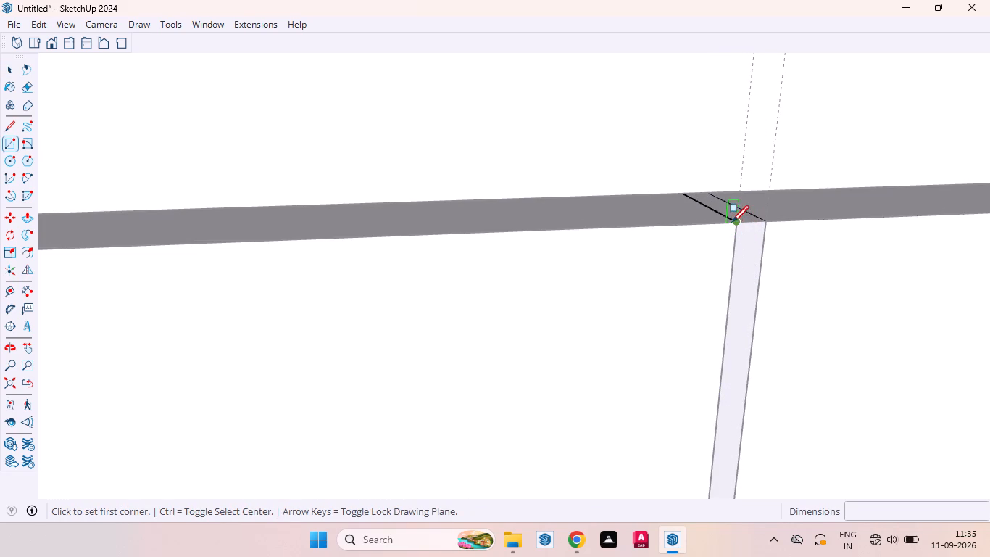
{"action": "scroll", "coordinate": [725, 279], "scroll_direction": "down", "scroll_amount": 19}
{"action": "scroll", "coordinate": [704, 281], "scroll_direction": "down", "scroll_amount": 17}
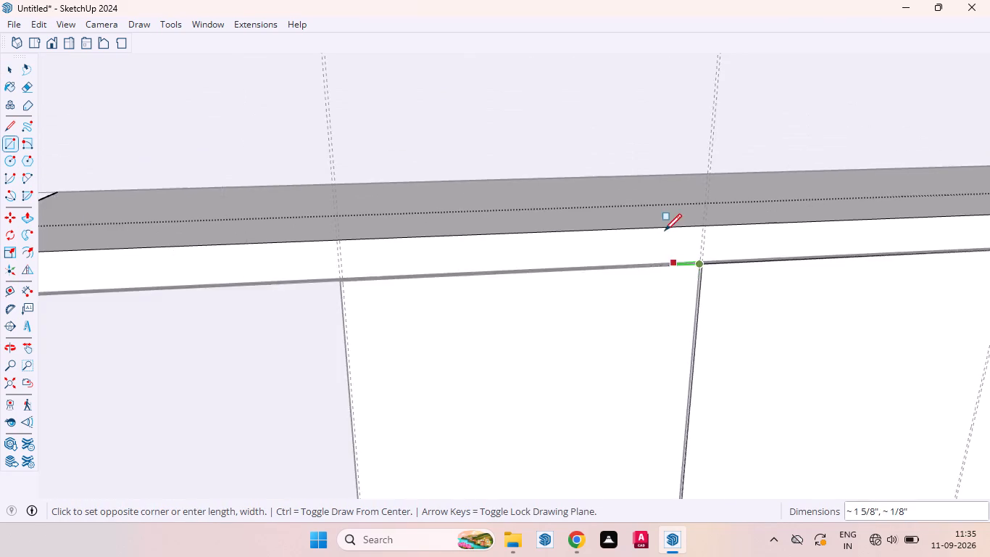
{"action": "scroll", "coordinate": [665, 231], "scroll_direction": "down", "scroll_amount": 14}
{"action": "scroll", "coordinate": [682, 473], "scroll_direction": "up", "scroll_amount": 15}
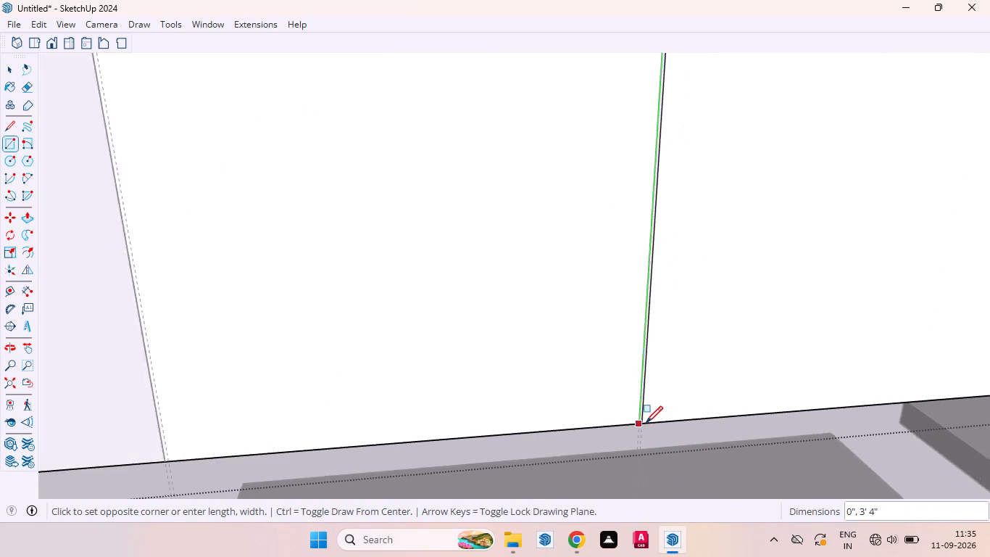
{"action": "scroll", "coordinate": [646, 423], "scroll_direction": "up", "scroll_amount": 12}
{"action": "left_click", "coordinate": [662, 405]}
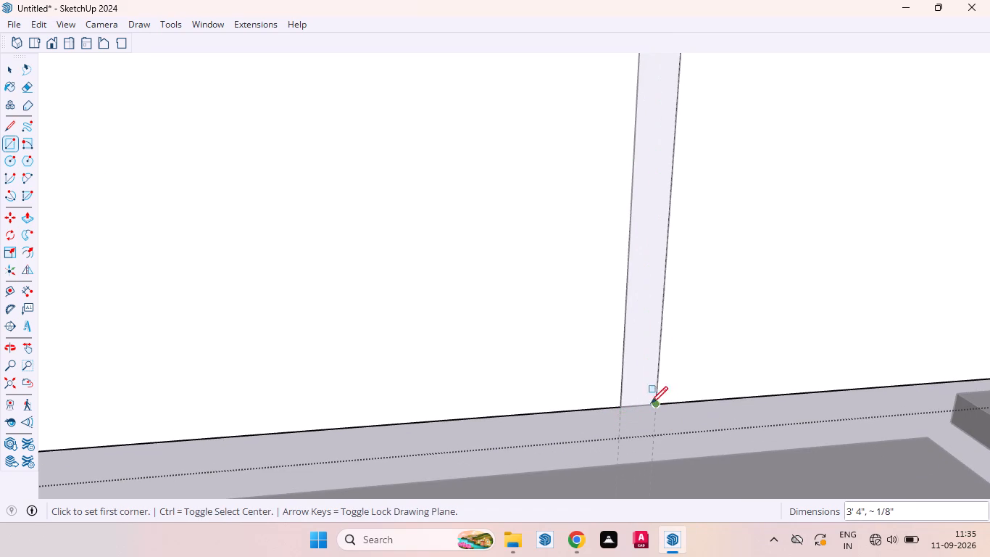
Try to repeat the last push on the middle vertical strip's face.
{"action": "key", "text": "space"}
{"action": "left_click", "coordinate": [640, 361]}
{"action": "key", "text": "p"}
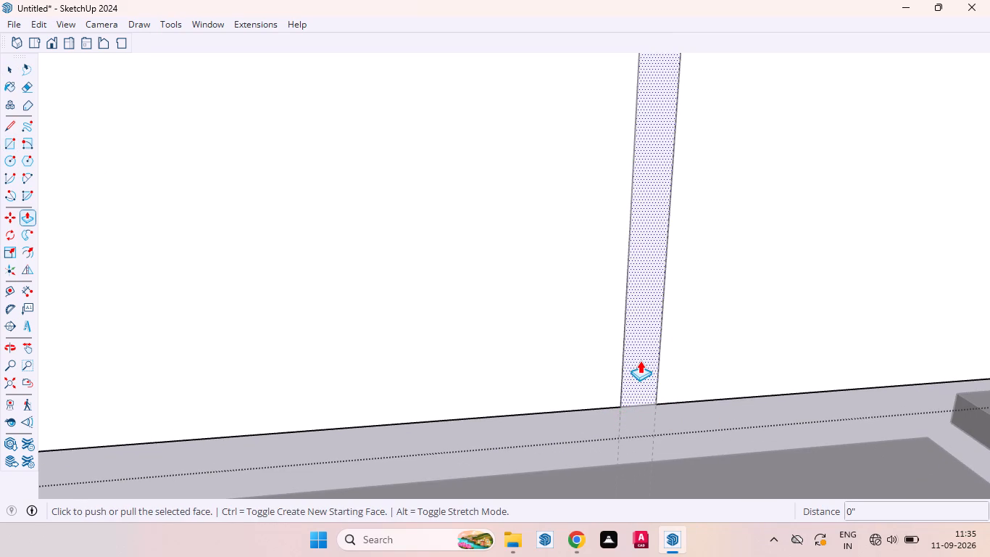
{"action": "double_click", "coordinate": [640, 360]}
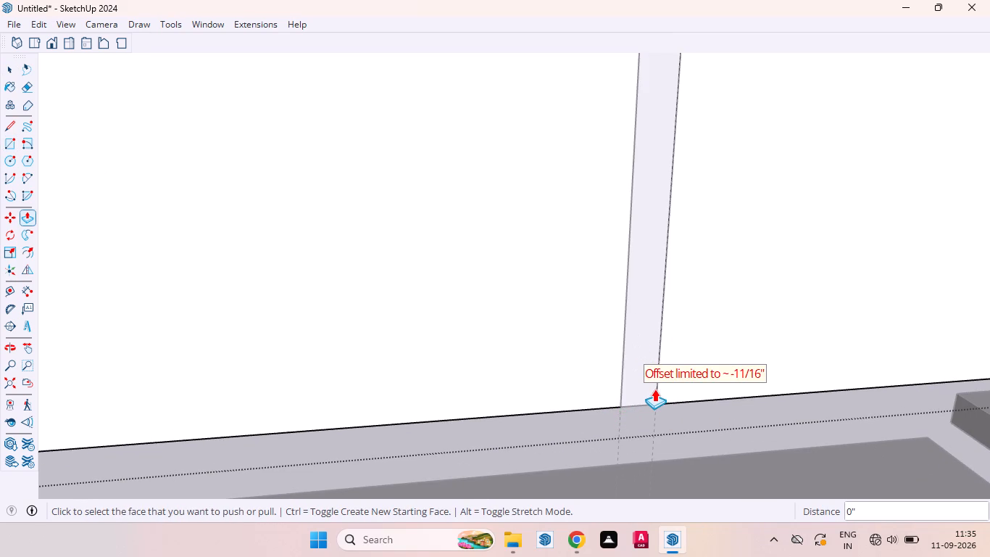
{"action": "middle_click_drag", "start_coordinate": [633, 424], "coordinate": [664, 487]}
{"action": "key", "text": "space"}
Examine where the middle strip meets the horizontal gap and which faces are connected, and leave the cabinet box's group.
{"action": "scroll", "coordinate": [654, 455], "scroll_direction": "down", "scroll_amount": 9}
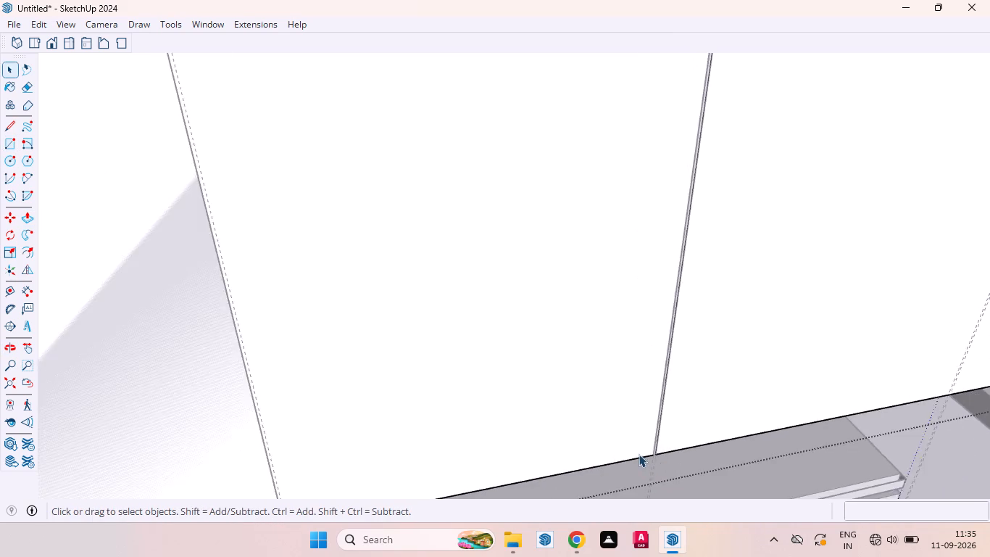
{"action": "scroll", "coordinate": [638, 454], "scroll_direction": "down", "scroll_amount": 11}
{"action": "scroll", "coordinate": [641, 315], "scroll_direction": "up", "scroll_amount": 20}
{"action": "scroll", "coordinate": [641, 315], "scroll_direction": "up", "scroll_amount": 4}
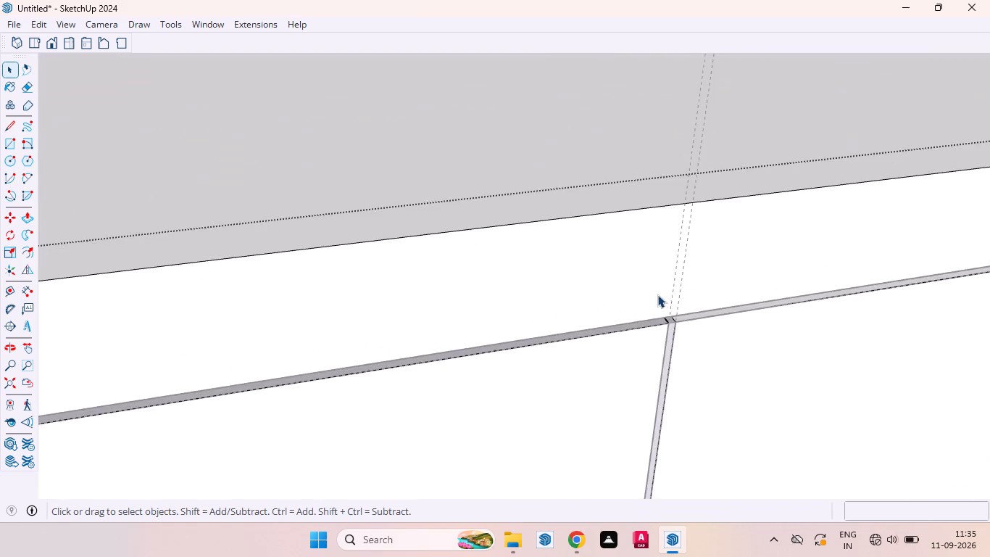
{"action": "scroll", "coordinate": [657, 294], "scroll_direction": "up", "scroll_amount": 17}
{"action": "left_click", "coordinate": [663, 337]}
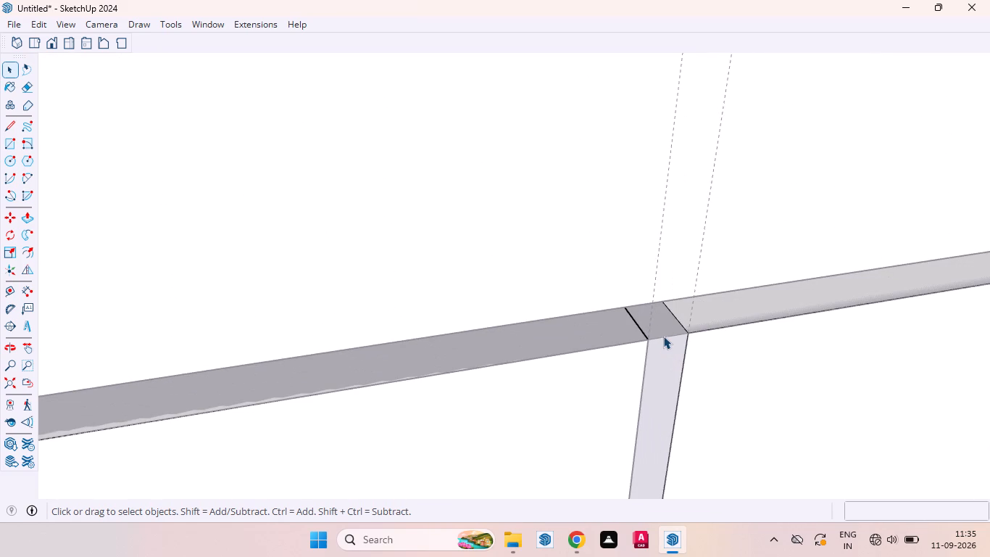
{"action": "scroll", "coordinate": [663, 336], "scroll_direction": "down", "scroll_amount": 20}
{"action": "scroll", "coordinate": [663, 334], "scroll_direction": "down", "scroll_amount": 12}
{"action": "scroll", "coordinate": [673, 300], "scroll_direction": "up", "scroll_amount": 1}
{"action": "scroll", "coordinate": [678, 281], "scroll_direction": "down", "scroll_amount": 4}
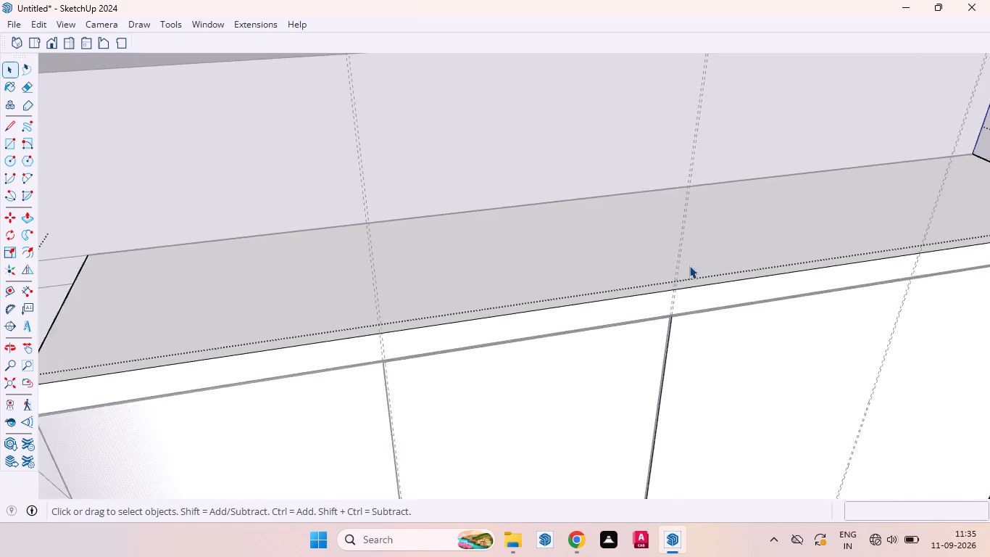
{"action": "scroll", "coordinate": [689, 265], "scroll_direction": "down", "scroll_amount": 11}
{"action": "triple_click", "coordinate": [644, 354]}
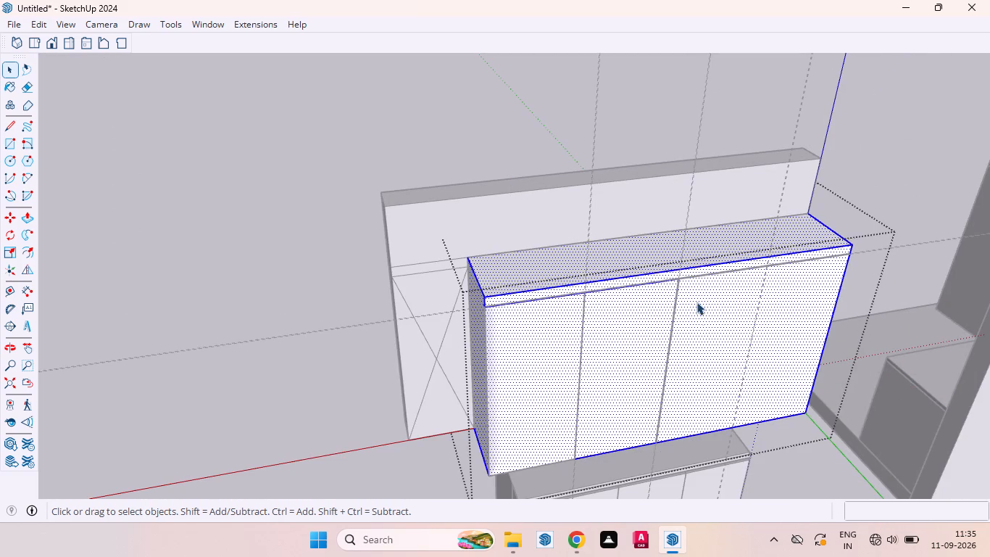
{"action": "scroll", "coordinate": [696, 275], "scroll_direction": "up", "scroll_amount": 20}
{"action": "scroll", "coordinate": [696, 275], "scroll_direction": "up", "scroll_amount": 3}
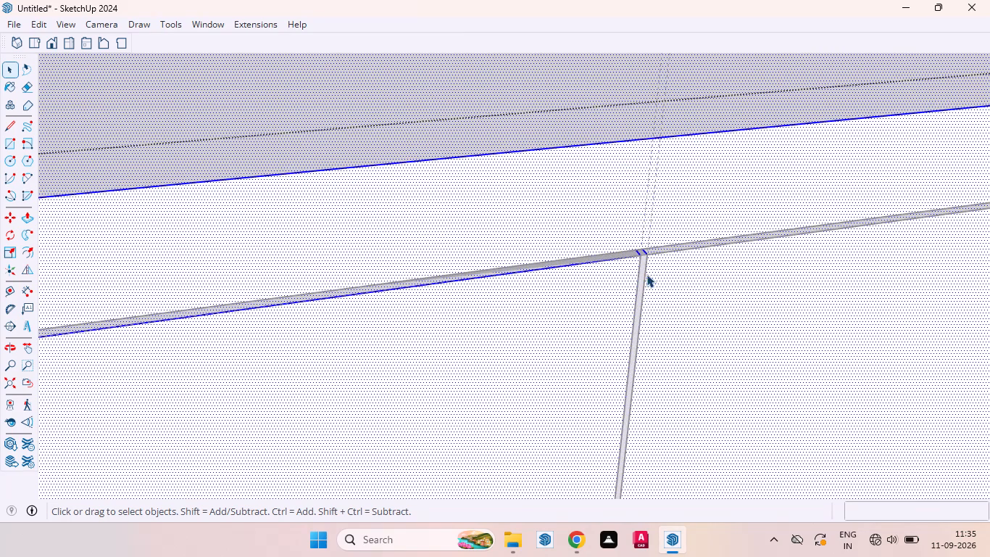
{"action": "triple_click", "coordinate": [642, 274]}
{"action": "triple_click", "coordinate": [642, 274]}
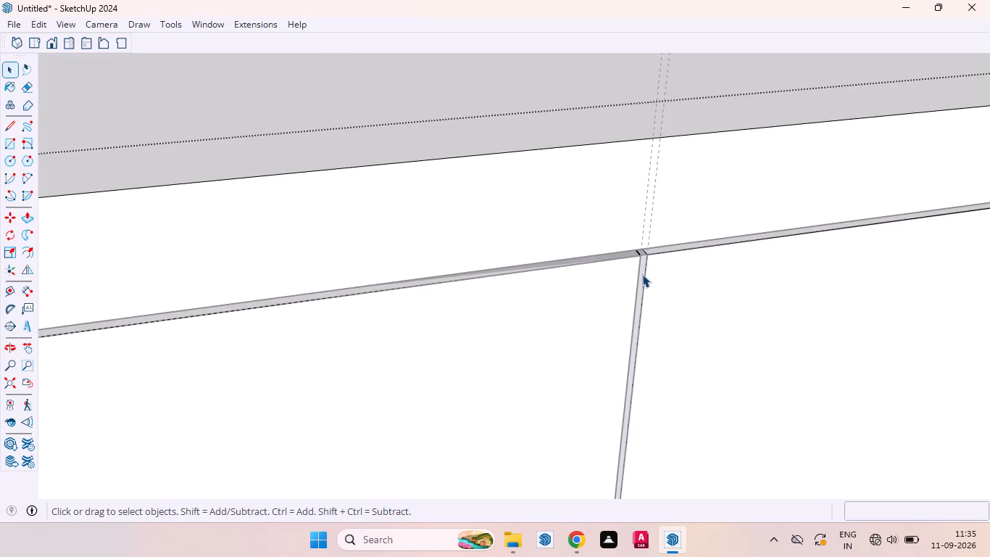
{"action": "triple_click", "coordinate": [642, 274]}
{"action": "scroll", "coordinate": [571, 329], "scroll_direction": "down", "scroll_amount": 20}
{"action": "scroll", "coordinate": [571, 329], "scroll_direction": "down", "scroll_amount": 8}
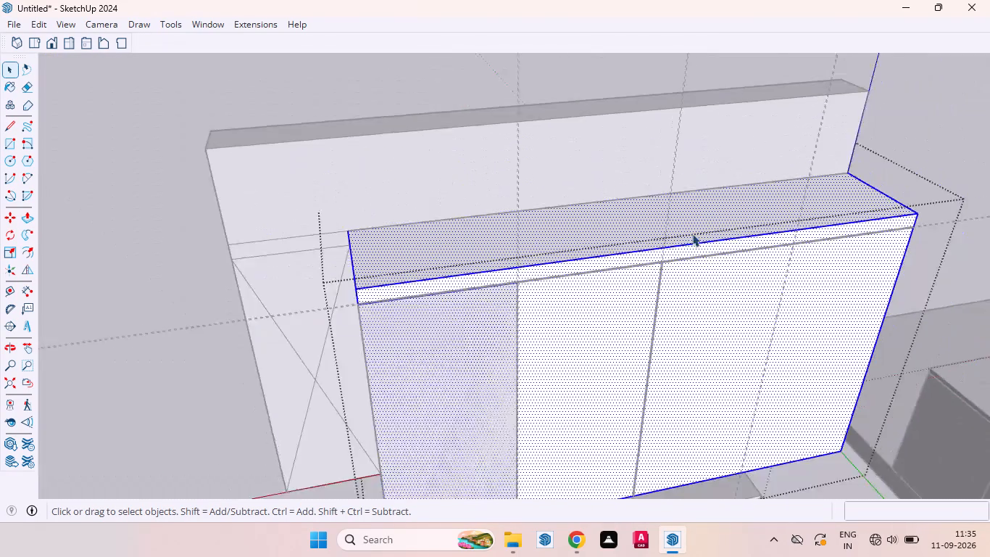
{"action": "scroll", "coordinate": [692, 234], "scroll_direction": "down", "scroll_amount": 8}
{"action": "key", "text": "space"}
{"action": "left_click", "coordinate": [416, 273]}
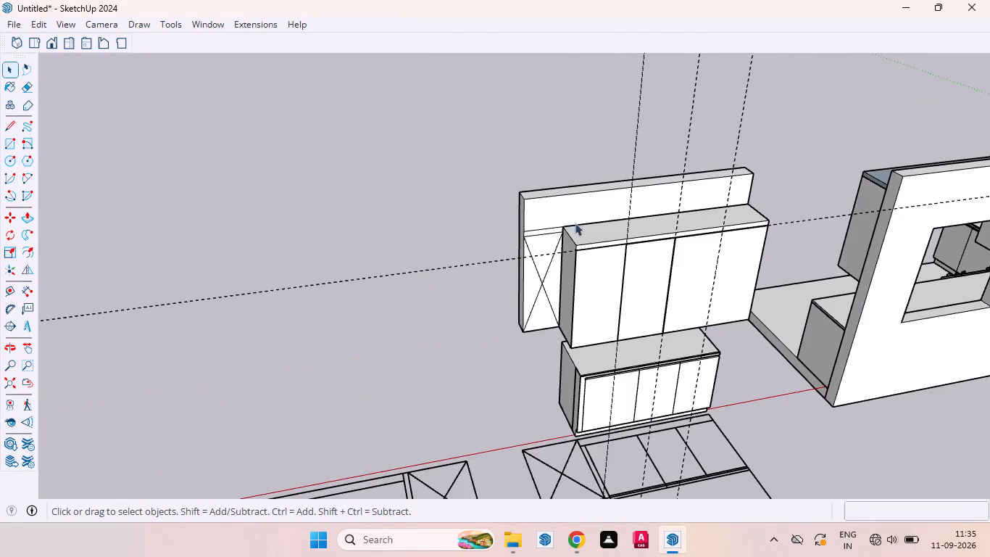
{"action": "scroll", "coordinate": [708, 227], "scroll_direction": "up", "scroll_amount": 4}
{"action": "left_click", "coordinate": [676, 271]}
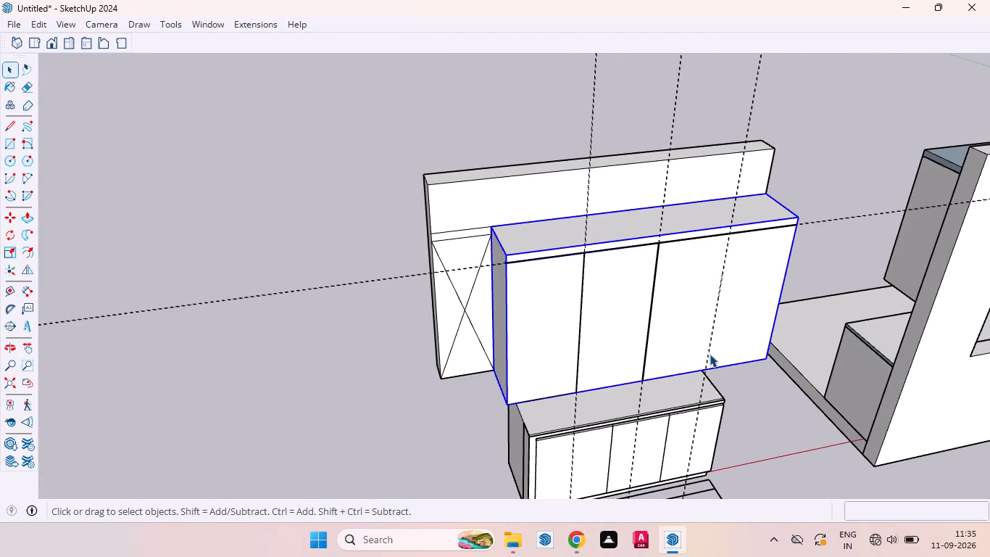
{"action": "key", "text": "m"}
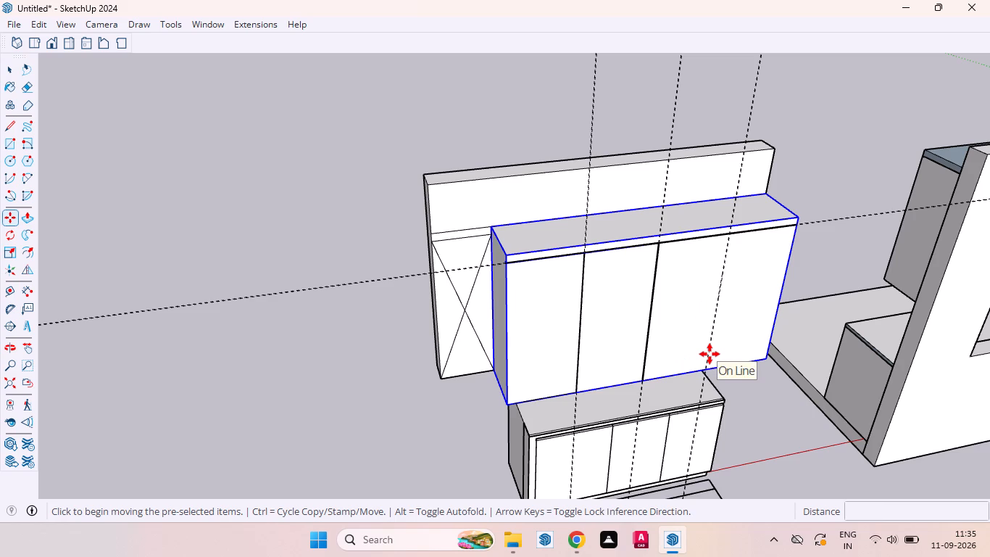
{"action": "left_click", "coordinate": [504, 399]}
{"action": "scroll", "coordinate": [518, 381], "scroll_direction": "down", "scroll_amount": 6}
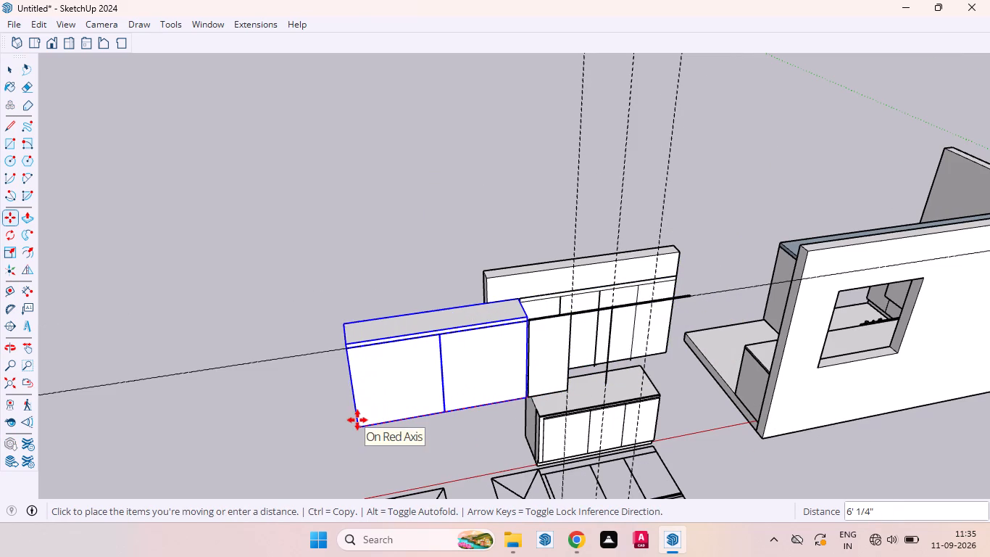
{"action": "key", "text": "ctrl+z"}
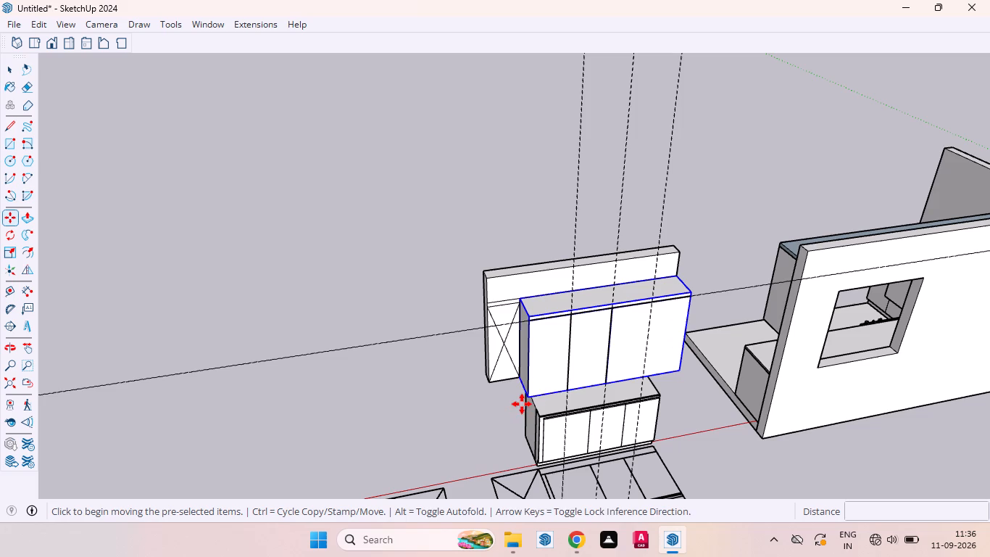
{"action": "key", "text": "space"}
Examine the wall cabinet's horizontal gap, its two vertical gaps and the door faces between them up close.
{"action": "scroll", "coordinate": [567, 322], "scroll_direction": "up", "scroll_amount": 14}
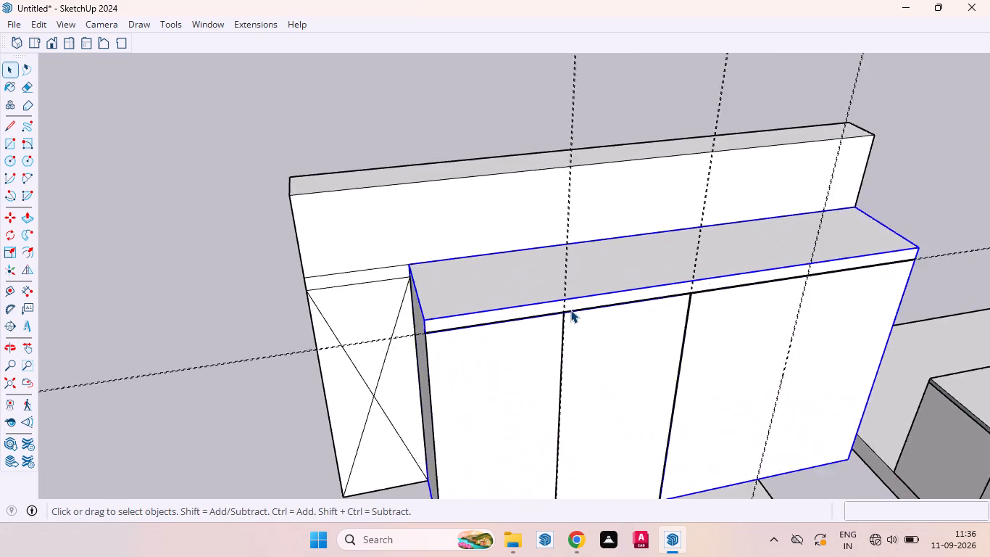
{"action": "scroll", "coordinate": [570, 310], "scroll_direction": "up", "scroll_amount": 9}
{"action": "double_click", "coordinate": [597, 336], "text": "ctrl"}
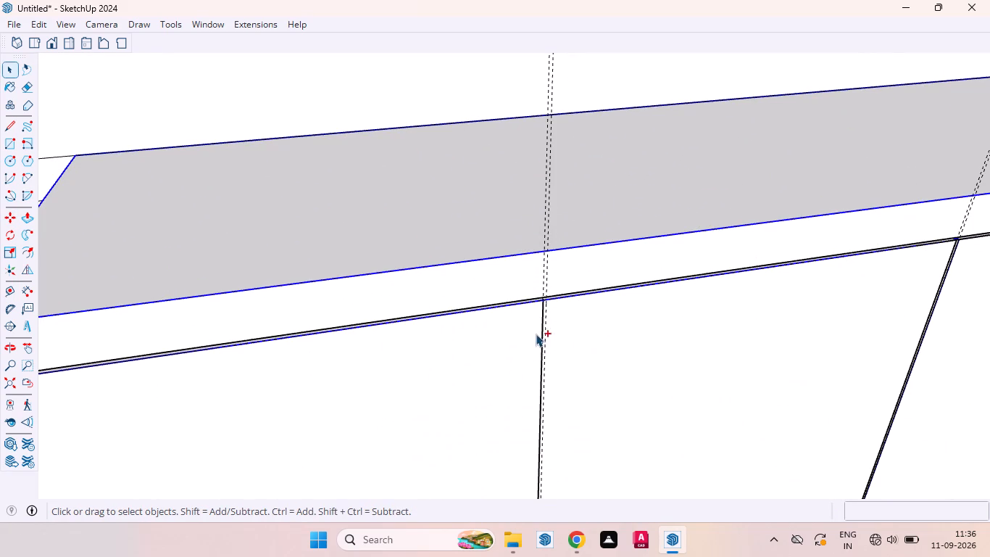
{"action": "left_click", "coordinate": [550, 295], "text": "ctrl"}
{"action": "left_click", "coordinate": [541, 318], "text": "ctrl"}
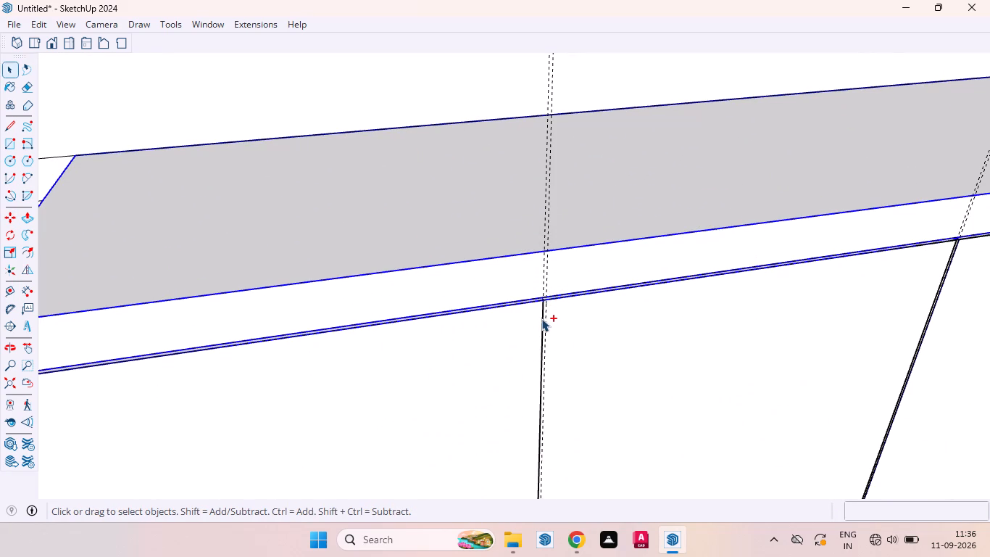
{"action": "scroll", "coordinate": [480, 341], "scroll_direction": "down", "scroll_amount": 6, "text": "ctrl"}
{"action": "scroll", "coordinate": [762, 276], "scroll_direction": "up", "scroll_amount": 16, "text": "ctrl"}
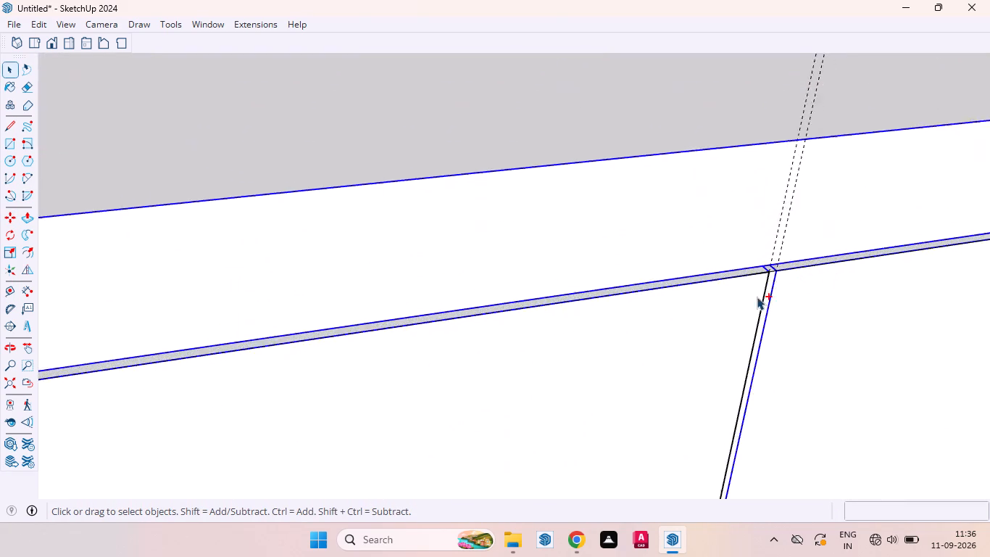
{"action": "scroll", "coordinate": [757, 297], "scroll_direction": "up", "scroll_amount": 8, "text": "ctrl"}
{"action": "left_click", "coordinate": [774, 278], "text": "ctrl"}
{"action": "left_click", "coordinate": [792, 273], "text": "ctrl"}
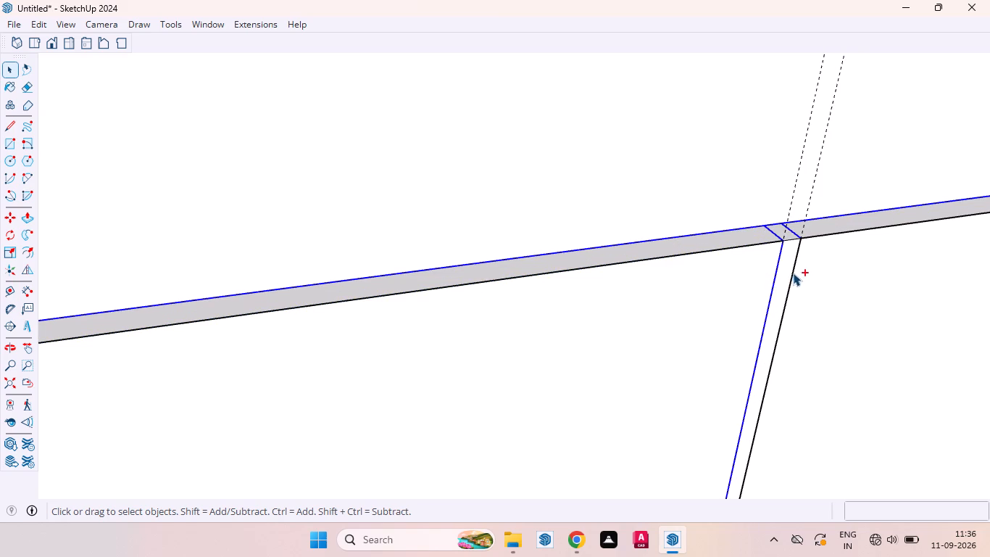
{"action": "left_click", "coordinate": [755, 245], "text": "ctrl"}
{"action": "left_click", "coordinate": [833, 234], "text": "ctrl"}
{"action": "scroll", "coordinate": [576, 310], "scroll_direction": "down", "scroll_amount": 4, "text": "ctrl"}
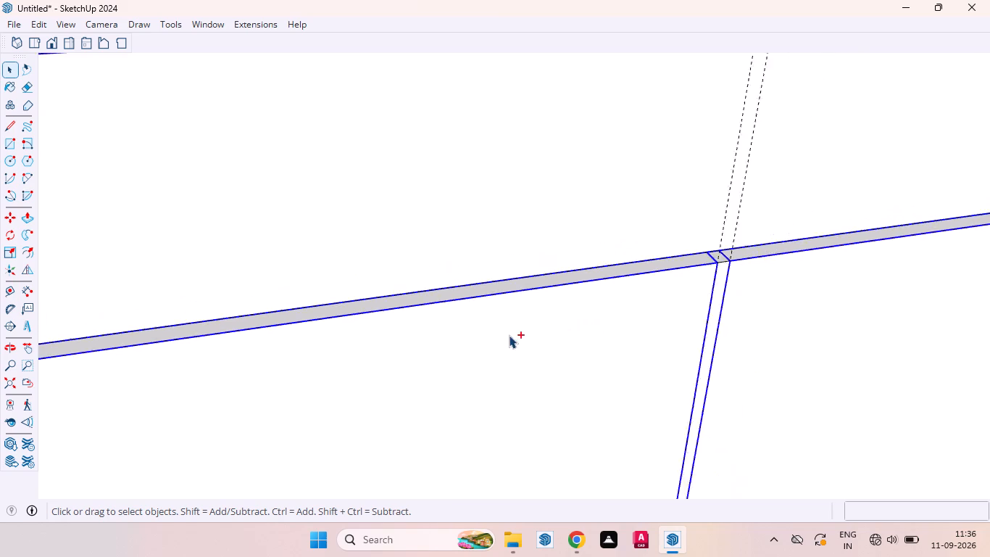
{"action": "scroll", "coordinate": [509, 335], "scroll_direction": "down", "scroll_amount": 20, "text": "ctrl"}
{"action": "scroll", "coordinate": [509, 335], "scroll_direction": "down", "scroll_amount": 3, "text": "ctrl"}
{"action": "scroll", "coordinate": [624, 136], "scroll_direction": "down", "scroll_amount": 6, "text": "ctrl"}
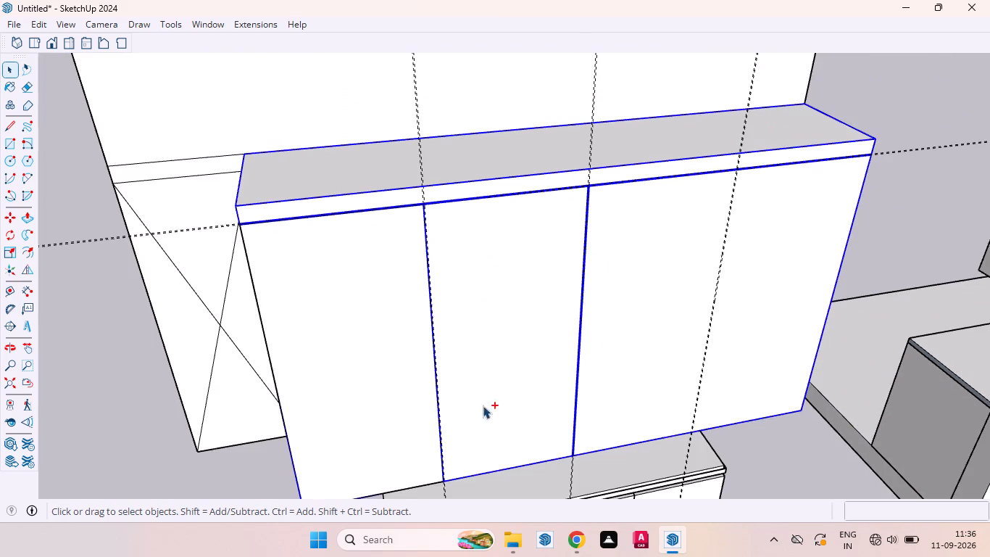
{"action": "scroll", "coordinate": [481, 413], "scroll_direction": "up", "scroll_amount": 5, "text": "ctrl"}
{"action": "scroll", "coordinate": [521, 339], "scroll_direction": "down", "scroll_amount": 7, "text": "ctrl"}
{"action": "scroll", "coordinate": [407, 294], "scroll_direction": "up", "scroll_amount": 4, "text": "ctrl"}
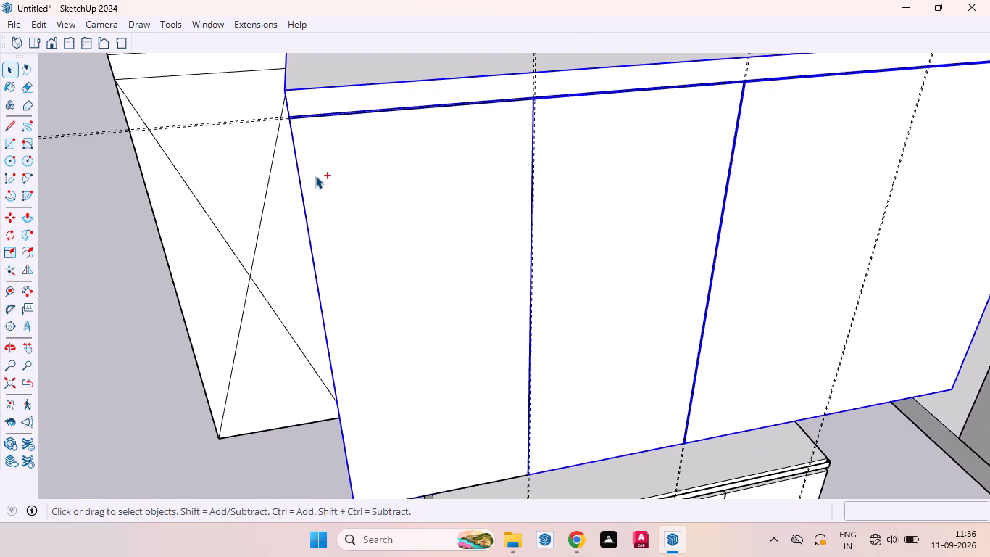
{"action": "scroll", "coordinate": [329, 140], "scroll_direction": "up", "scroll_amount": 3, "text": "ctrl"}
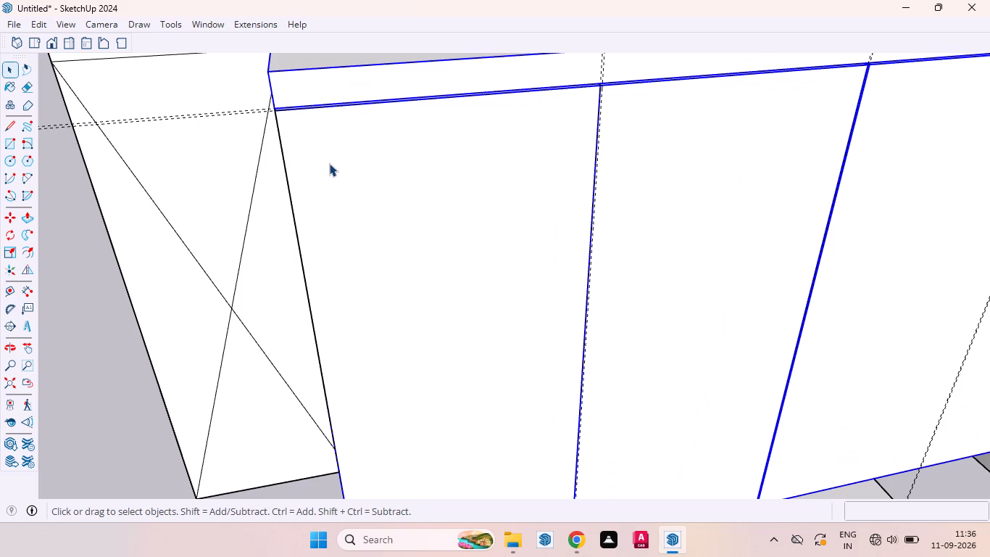
{"action": "scroll", "coordinate": [362, 139], "scroll_direction": "down", "scroll_amount": 7}
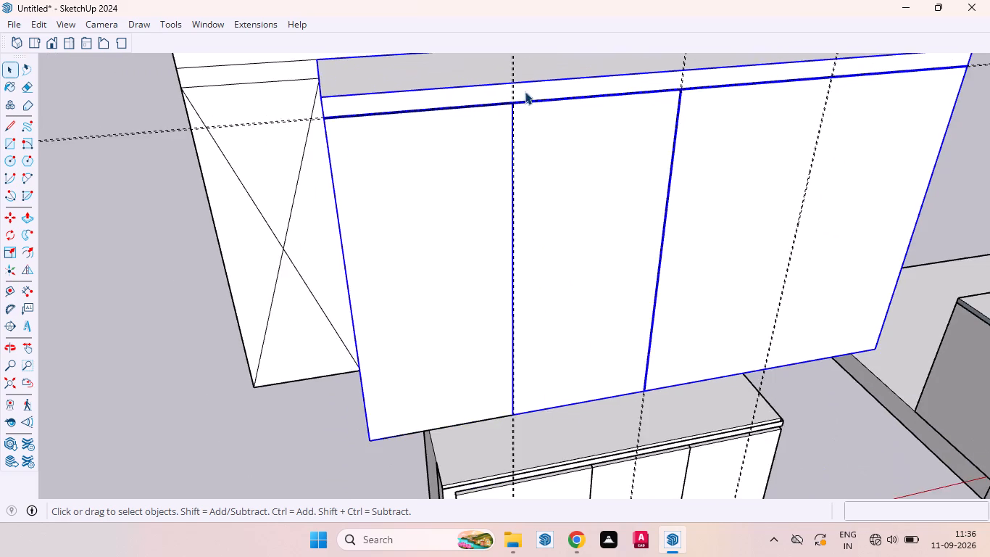
Copy the divided wall cabinet about 24' 7" away into the empty space beyond the kitchen room.
{"action": "key", "text": "m"}
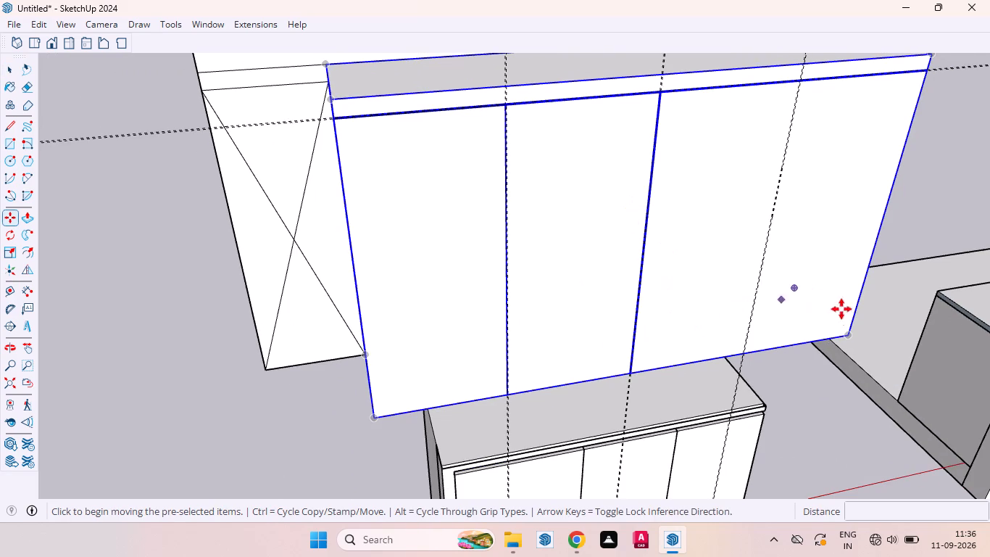
{"action": "left_click", "coordinate": [850, 336]}
{"action": "scroll", "coordinate": [646, 350], "scroll_direction": "down", "scroll_amount": 6}
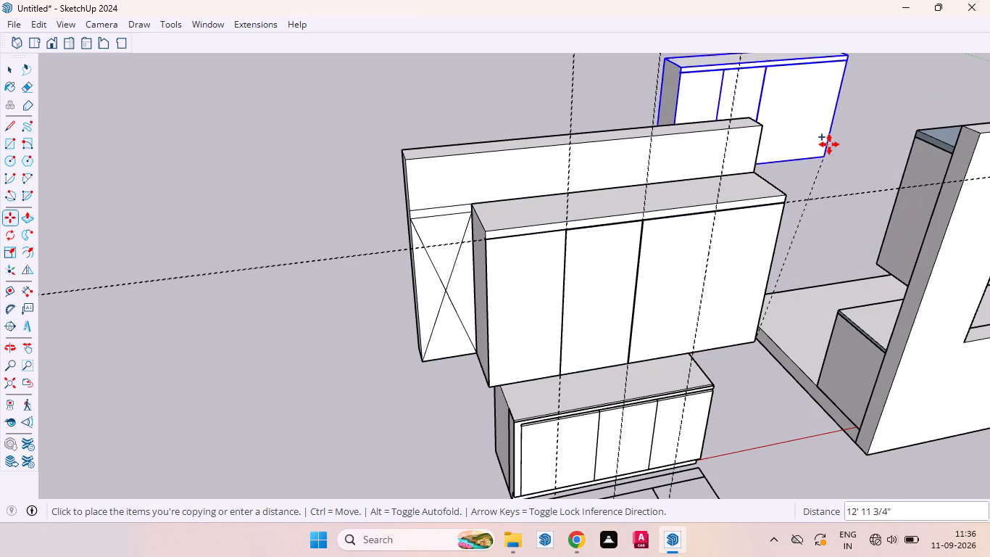
{"action": "scroll", "coordinate": [814, 178], "scroll_direction": "down", "scroll_amount": 4}
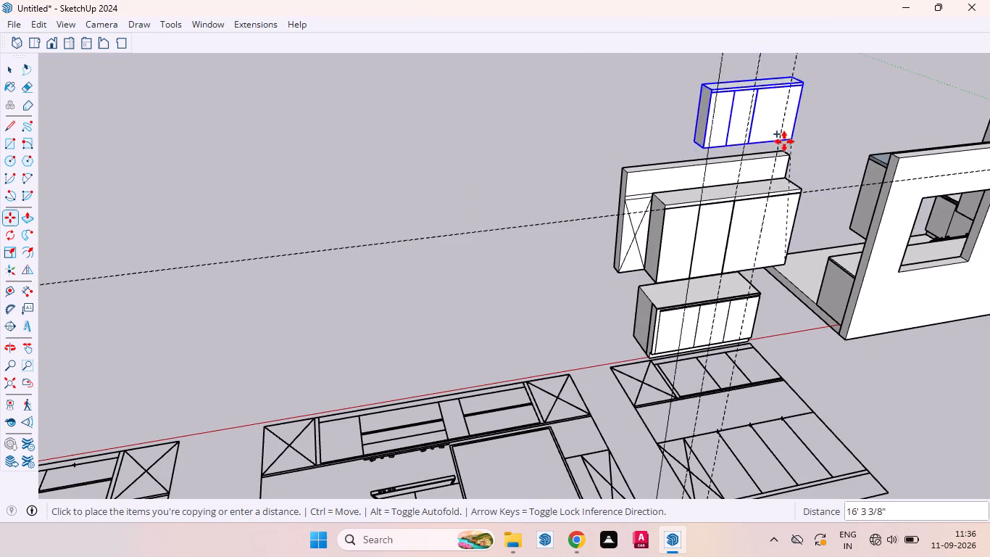
{"action": "middle_click_drag", "start_coordinate": [783, 149], "coordinate": [989, 299]}
{"action": "scroll", "coordinate": [507, 204], "scroll_direction": "down", "scroll_amount": 8}
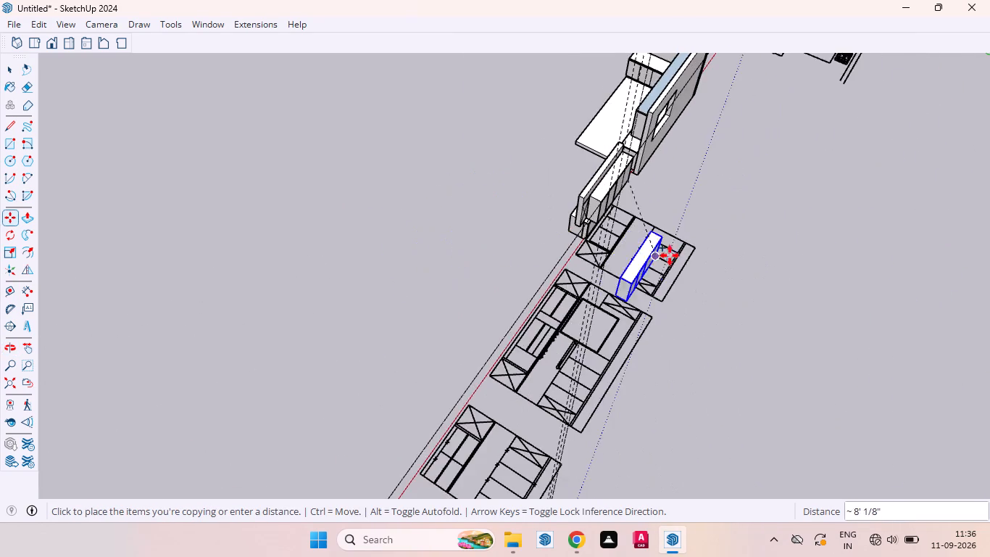
{"action": "scroll", "coordinate": [684, 255], "scroll_direction": "down", "scroll_amount": 5}
{"action": "scroll", "coordinate": [641, 213], "scroll_direction": "up", "scroll_amount": 17}
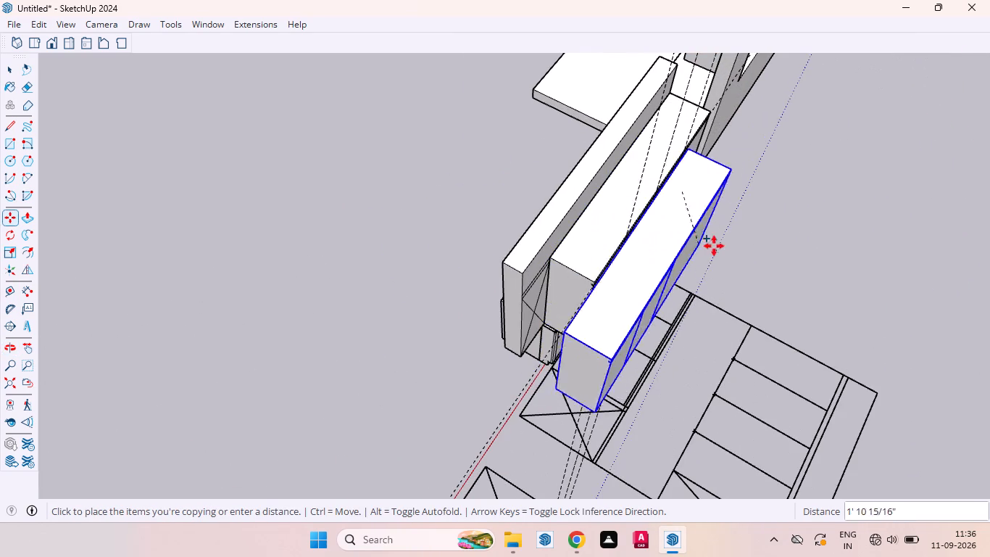
{"action": "middle_click_drag", "start_coordinate": [580, 181], "coordinate": [841, 139]}
{"action": "scroll", "coordinate": [841, 139], "scroll_direction": "up", "scroll_amount": 1}
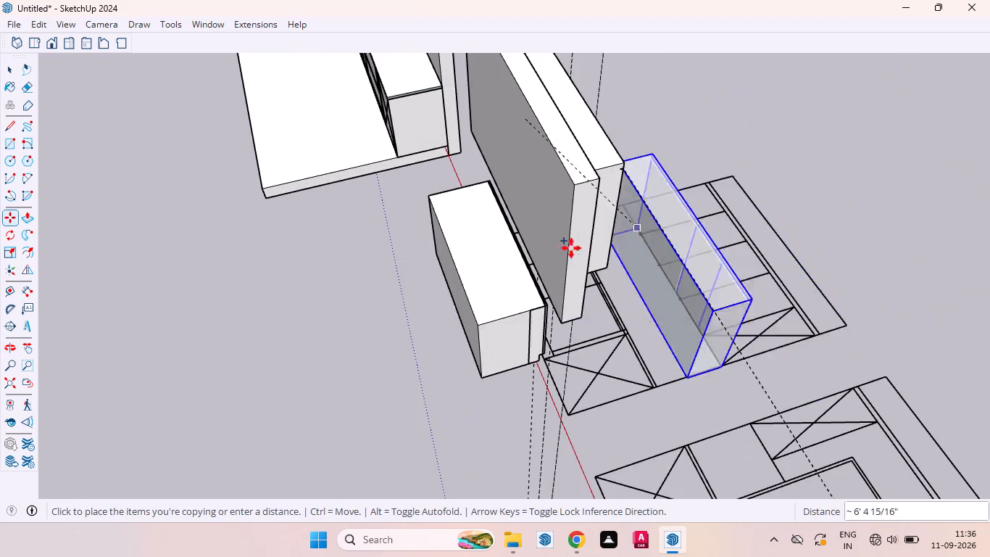
{"action": "scroll", "coordinate": [527, 255], "scroll_direction": "down", "scroll_amount": 6}
{"action": "scroll", "coordinate": [757, 205], "scroll_direction": "down", "scroll_amount": 11}
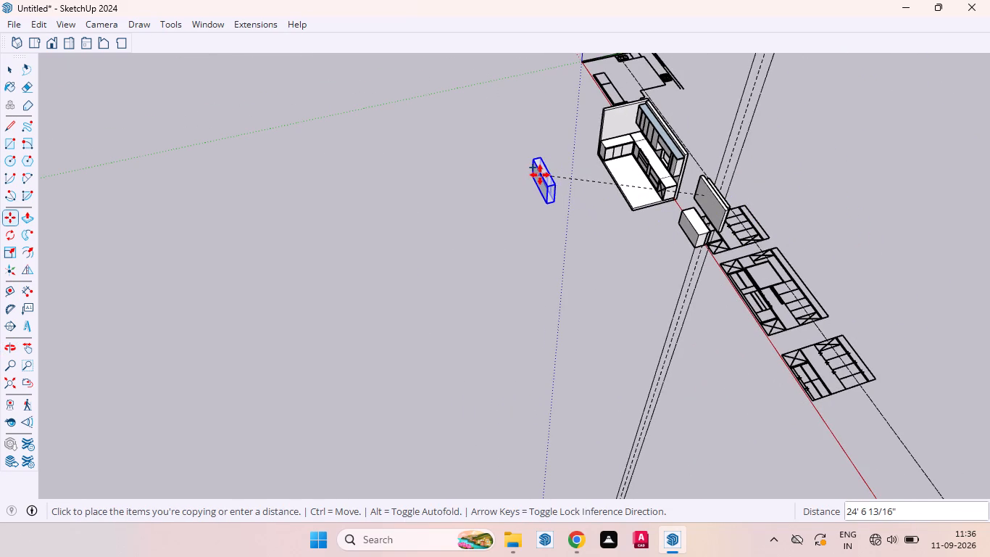
{"action": "left_click", "coordinate": [540, 175]}
Rotate the copied wall cabinet 90 degrees horizontally about a point beside it.
{"action": "key", "text": "q"}
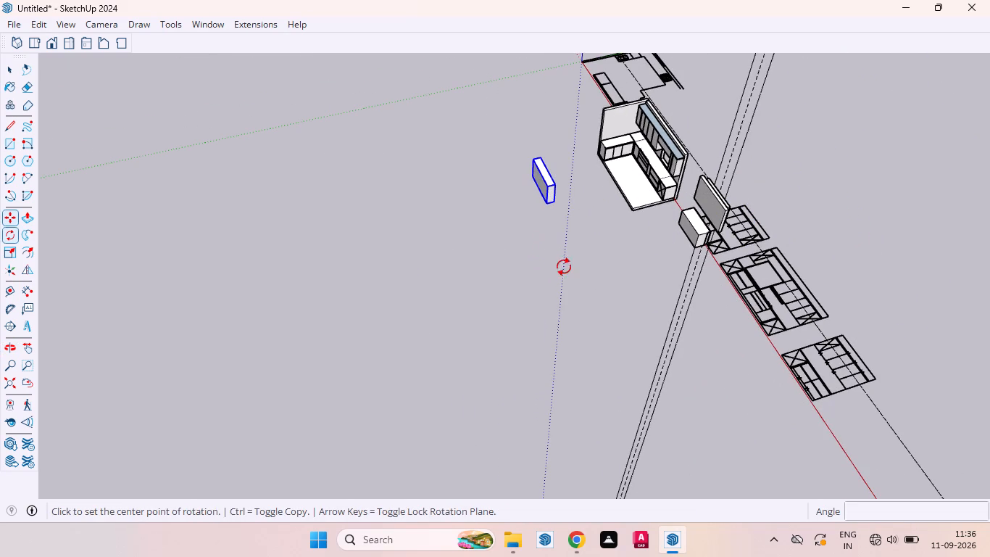
{"action": "left_click", "coordinate": [581, 255]}
{"action": "left_click", "coordinate": [473, 265]}
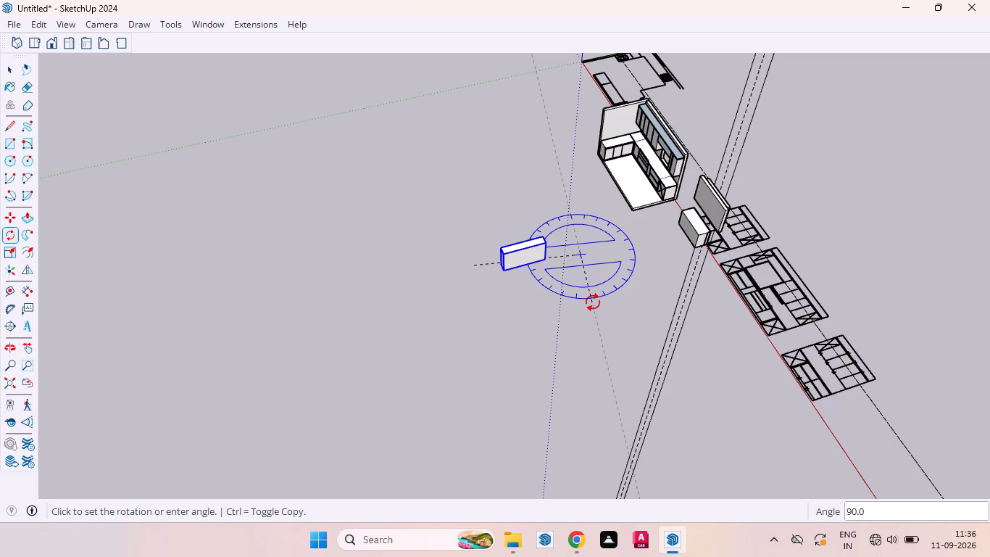
{"action": "type", "text": "90"}
{"action": "key", "text": "Return"}
{"action": "key", "text": "space"}
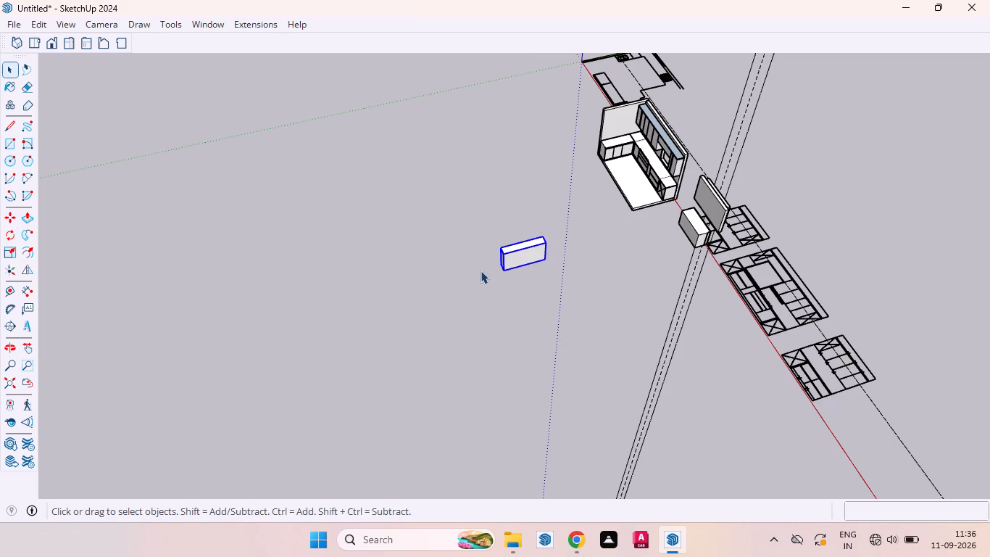
Examine the rotated cabinet copy's orientation against the kitchen room and the original wall and base cabinets.
{"action": "scroll", "coordinate": [473, 254], "scroll_direction": "down", "scroll_amount": 4}
{"action": "middle_click_drag", "start_coordinate": [423, 269], "coordinate": [815, 200]}
{"action": "scroll", "coordinate": [579, 213], "scroll_direction": "up", "scroll_amount": 6}
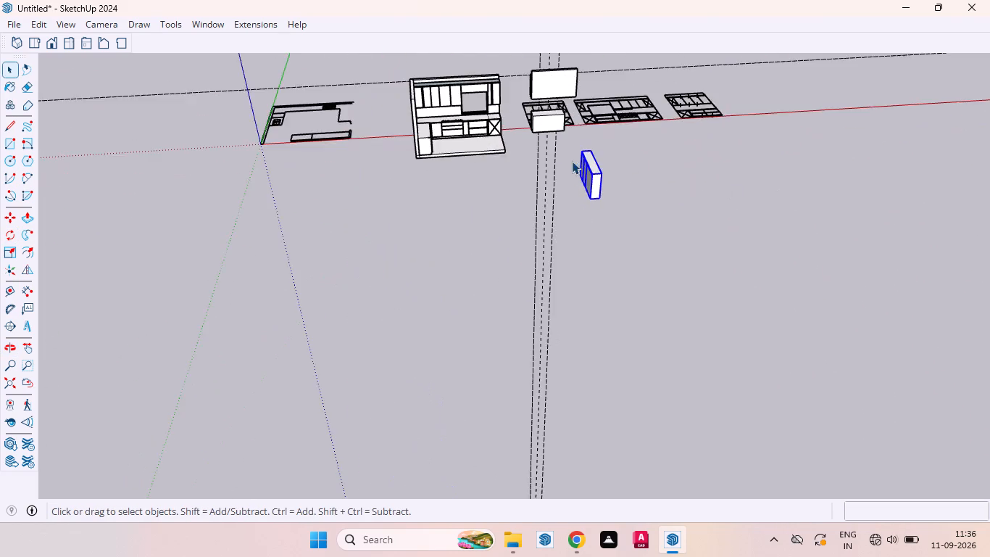
{"action": "scroll", "coordinate": [572, 161], "scroll_direction": "up", "scroll_amount": 6}
{"action": "middle_click_drag", "start_coordinate": [576, 191], "coordinate": [760, 171]}
{"action": "scroll", "coordinate": [599, 268], "scroll_direction": "down", "scroll_amount": 6}
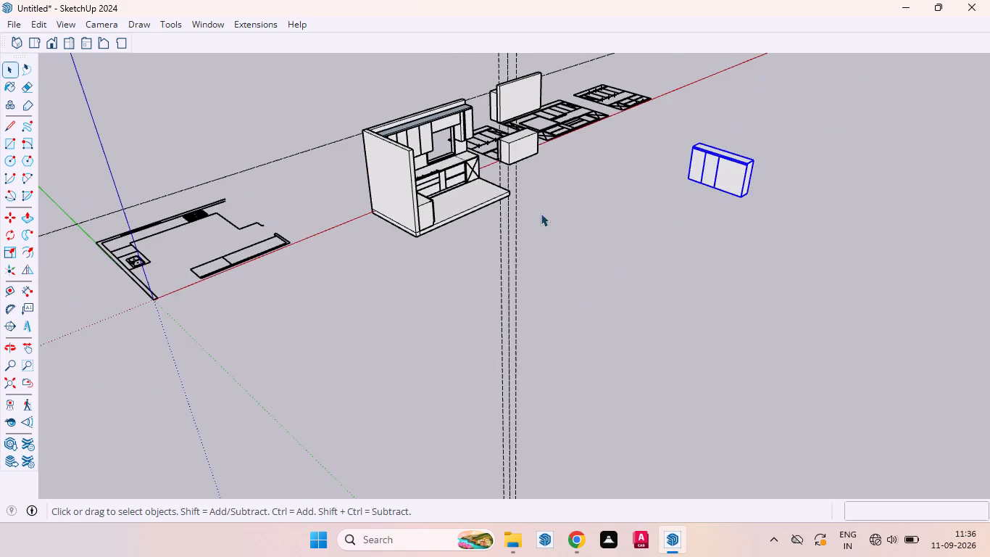
{"action": "scroll", "coordinate": [470, 85], "scroll_direction": "up", "scroll_amount": 4}
{"action": "middle_click_drag", "start_coordinate": [466, 87], "coordinate": [826, 75]}
{"action": "scroll", "coordinate": [515, 113], "scroll_direction": "up", "scroll_amount": 4}
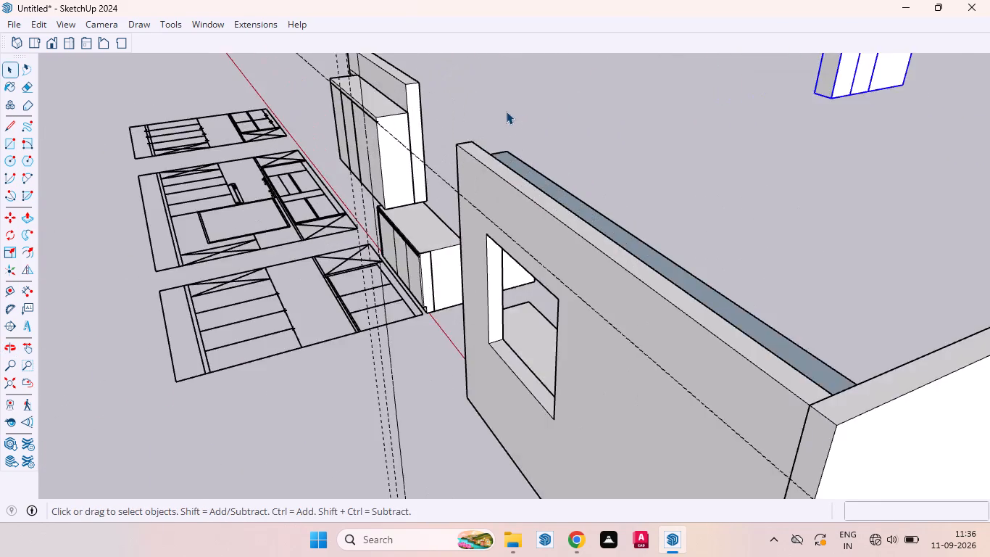
{"action": "middle_click_drag", "start_coordinate": [370, 143], "coordinate": [665, 55]}
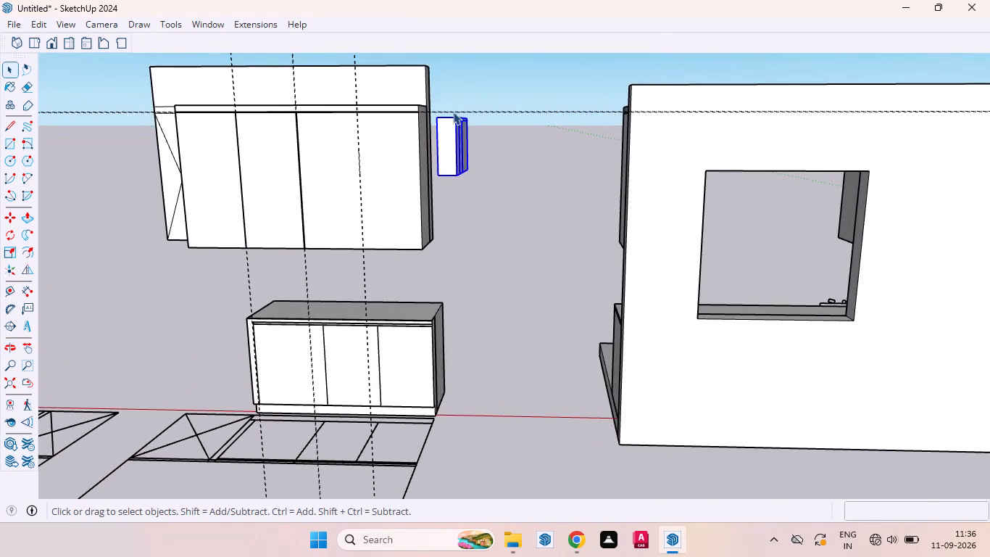
{"action": "scroll", "coordinate": [336, 165], "scroll_direction": "up", "scroll_amount": 5}
{"action": "scroll", "coordinate": [400, 181], "scroll_direction": "down", "scroll_amount": 10}
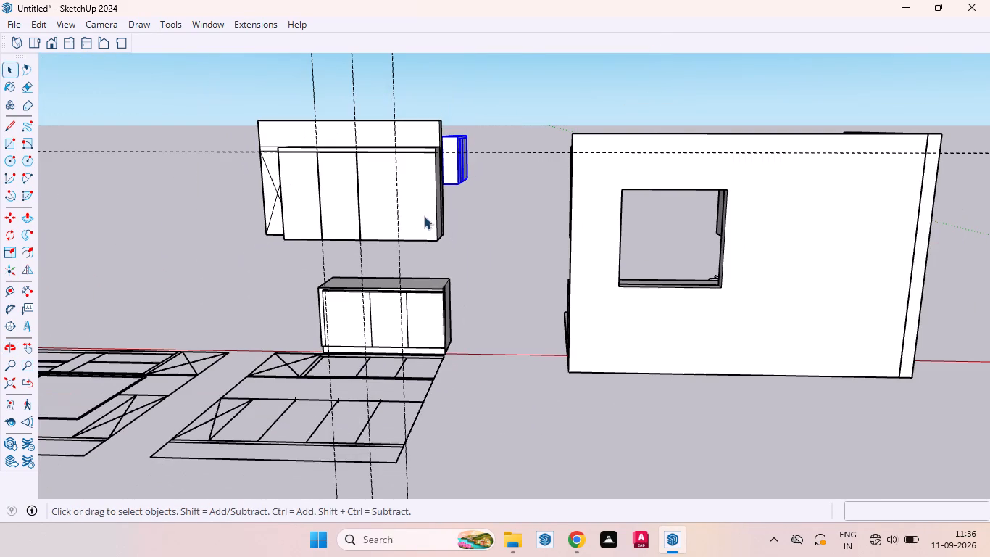
{"action": "middle_click", "coordinate": [407, 236]}
{"action": "scroll", "coordinate": [444, 228], "scroll_direction": "down", "scroll_amount": 4}
{"action": "middle_click_drag", "start_coordinate": [417, 263], "coordinate": [417, 263]}
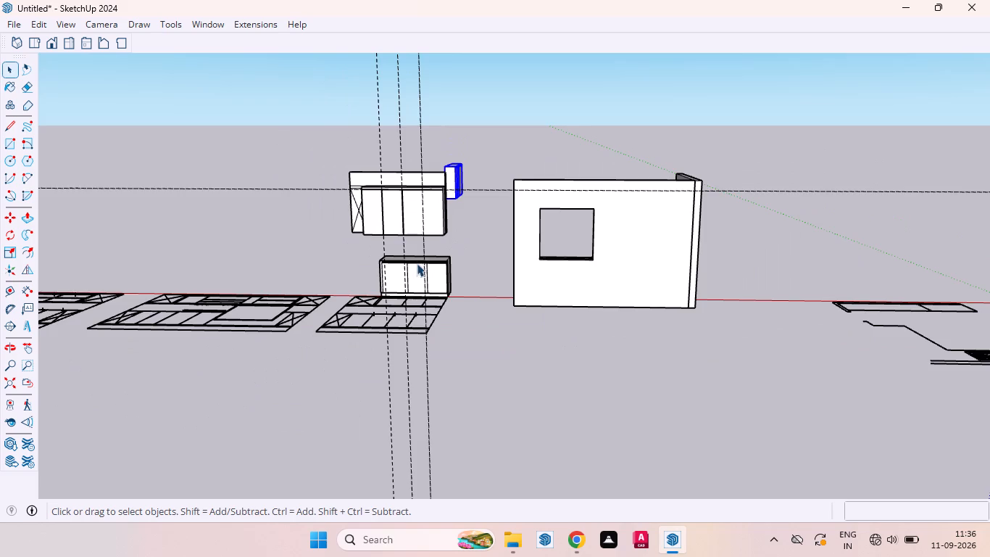
Examine the three flat cabinet elevations beside the model and compare their door and shutter layouts.
{"action": "middle_click_drag", "start_coordinate": [417, 263], "coordinate": [431, 479]}
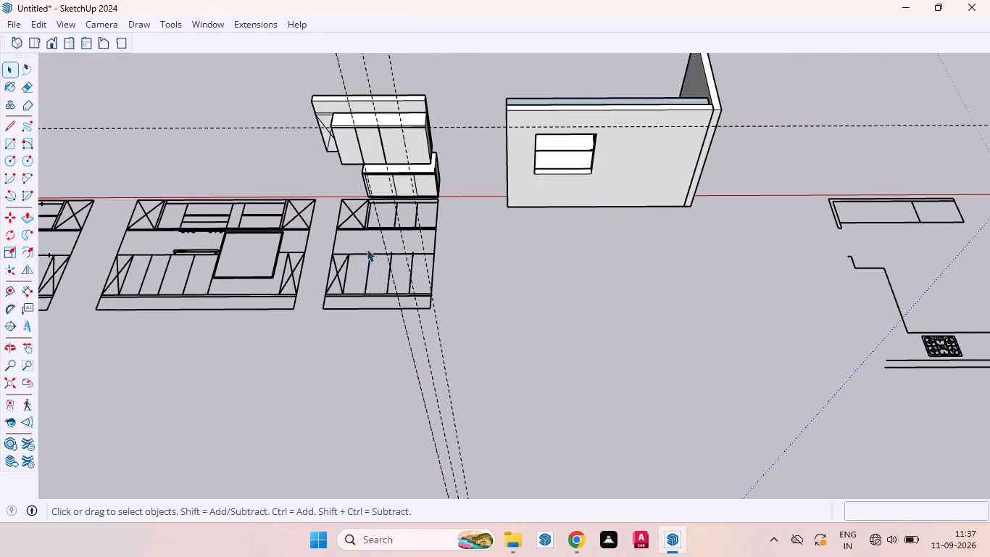
{"action": "scroll", "coordinate": [530, 242], "scroll_direction": "down", "scroll_amount": 5}
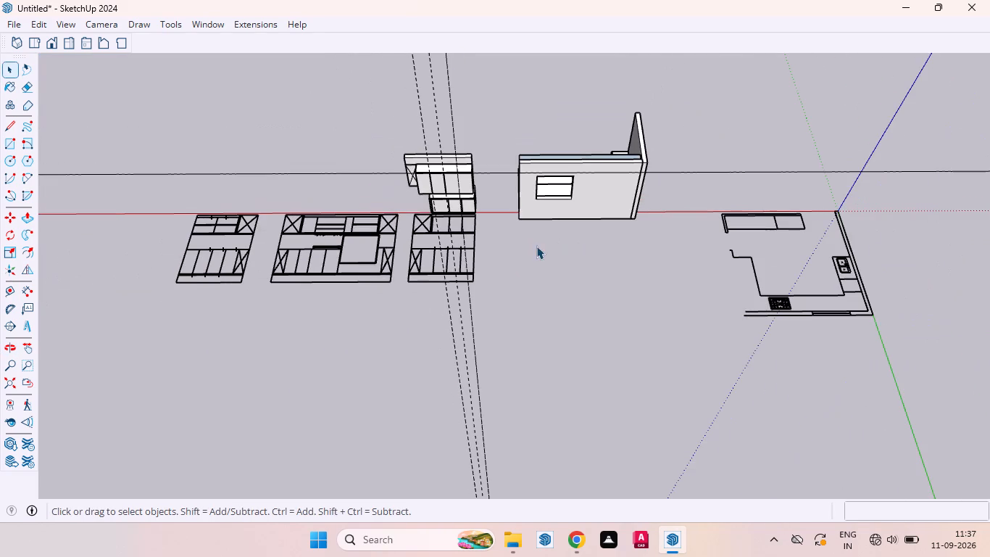
{"action": "scroll", "coordinate": [240, 226], "scroll_direction": "up", "scroll_amount": 6}
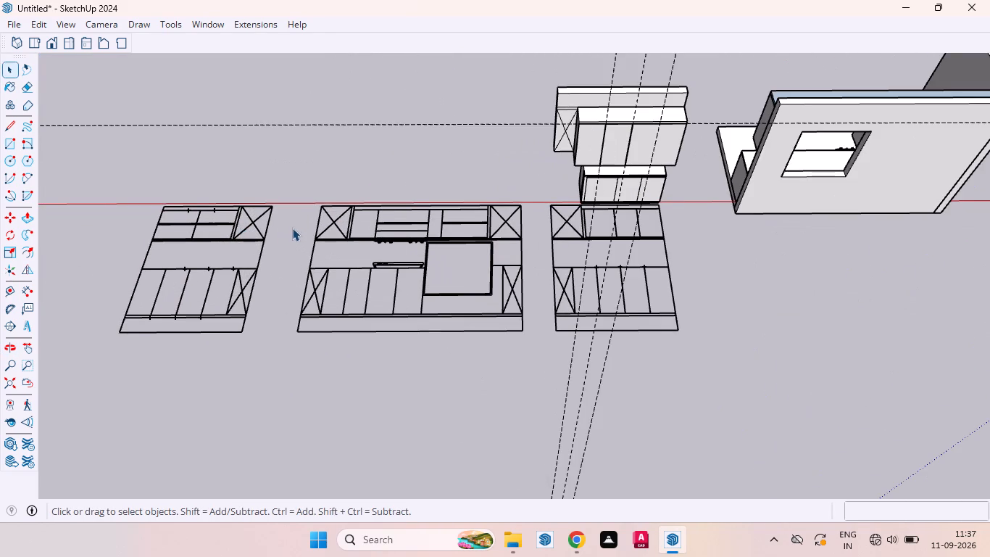
{"action": "scroll", "coordinate": [292, 229], "scroll_direction": "down", "scroll_amount": 5}
{"action": "scroll", "coordinate": [442, 224], "scroll_direction": "up", "scroll_amount": 5}
{"action": "scroll", "coordinate": [373, 250], "scroll_direction": "down", "scroll_amount": 2}
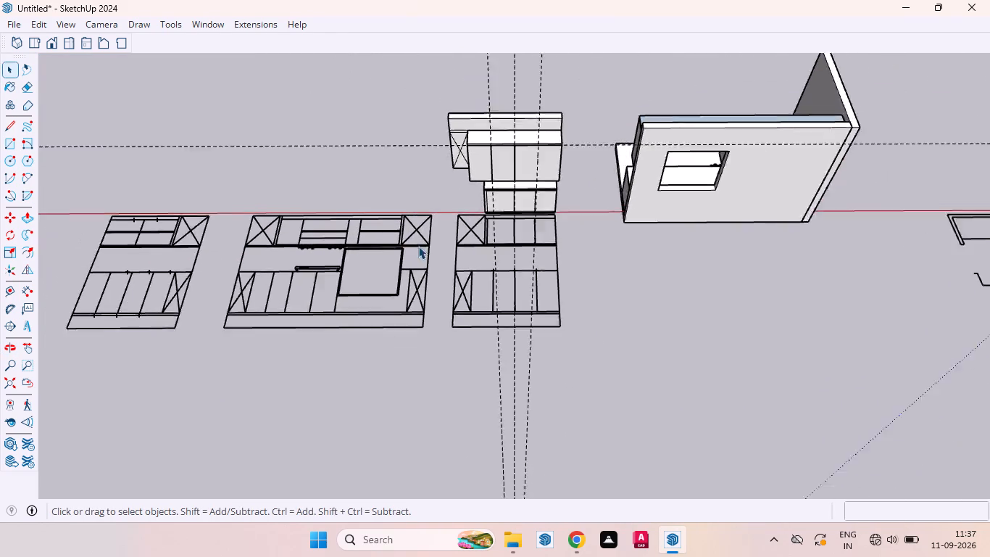
{"action": "scroll", "coordinate": [418, 246], "scroll_direction": "down", "scroll_amount": 4}
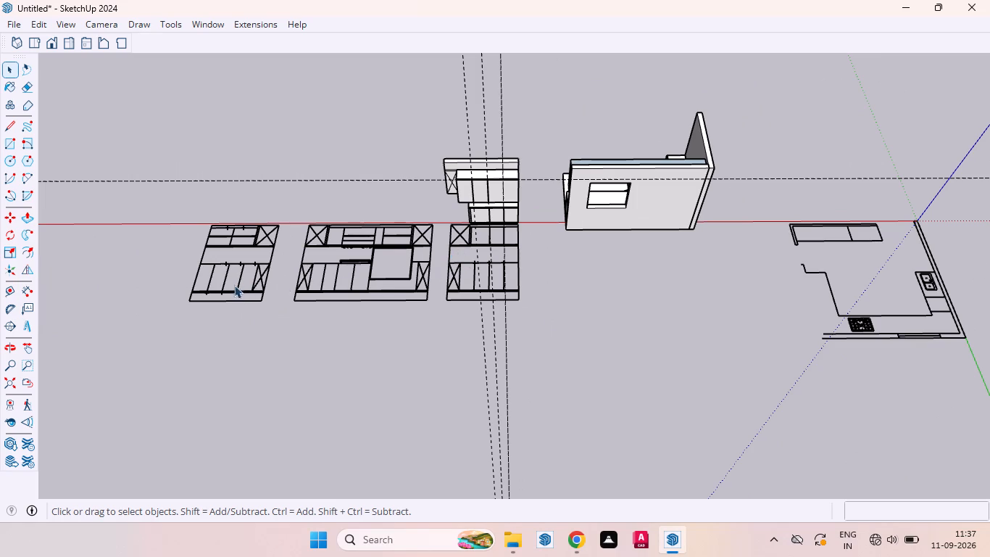
{"action": "scroll", "coordinate": [480, 276], "scroll_direction": "up", "scroll_amount": 3}
{"action": "scroll", "coordinate": [481, 278], "scroll_direction": "down", "scroll_amount": 1}
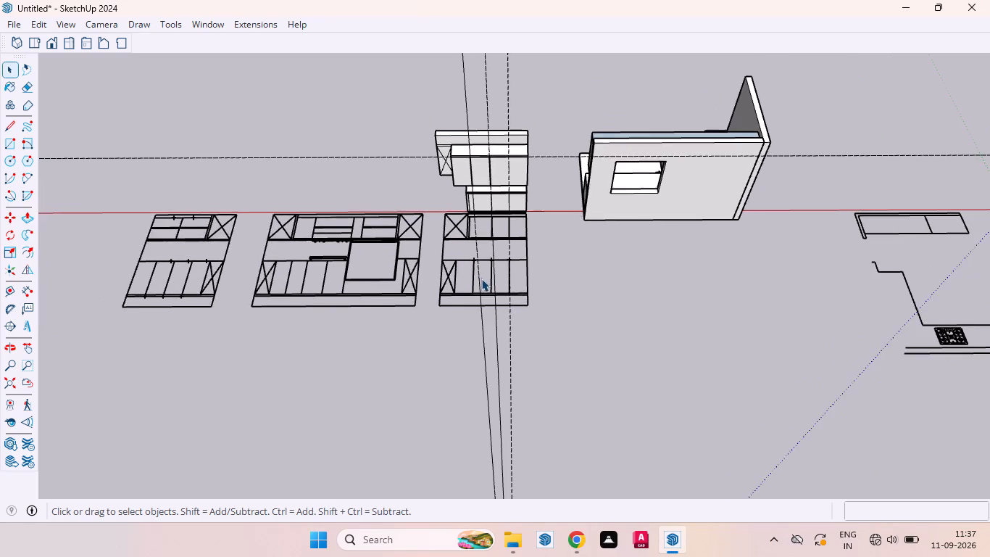
{"action": "scroll", "coordinate": [481, 278], "scroll_direction": "down", "scroll_amount": 1}
{"action": "middle_click_drag", "start_coordinate": [482, 268], "coordinate": [477, 229]}
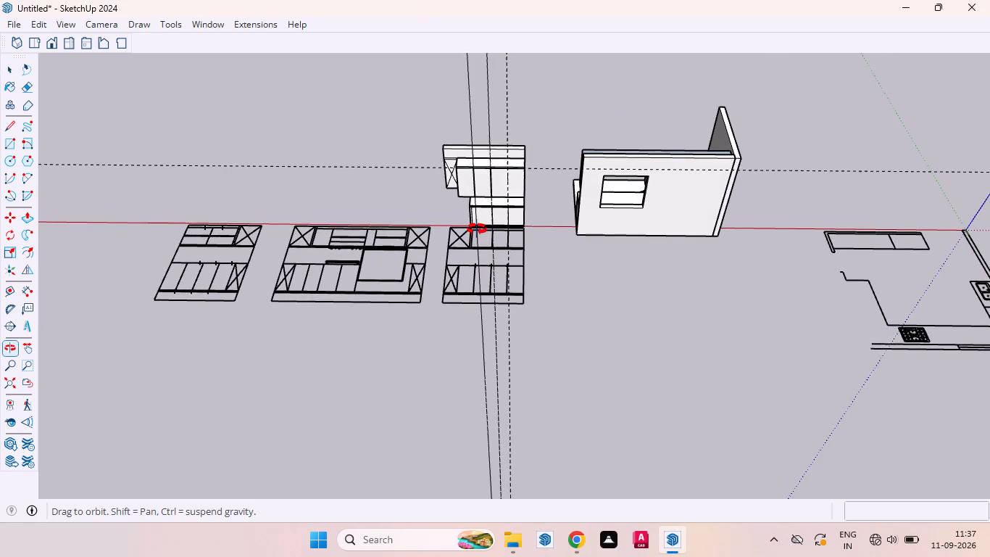
{"action": "middle_click_drag", "start_coordinate": [477, 229], "coordinate": [505, 323]}
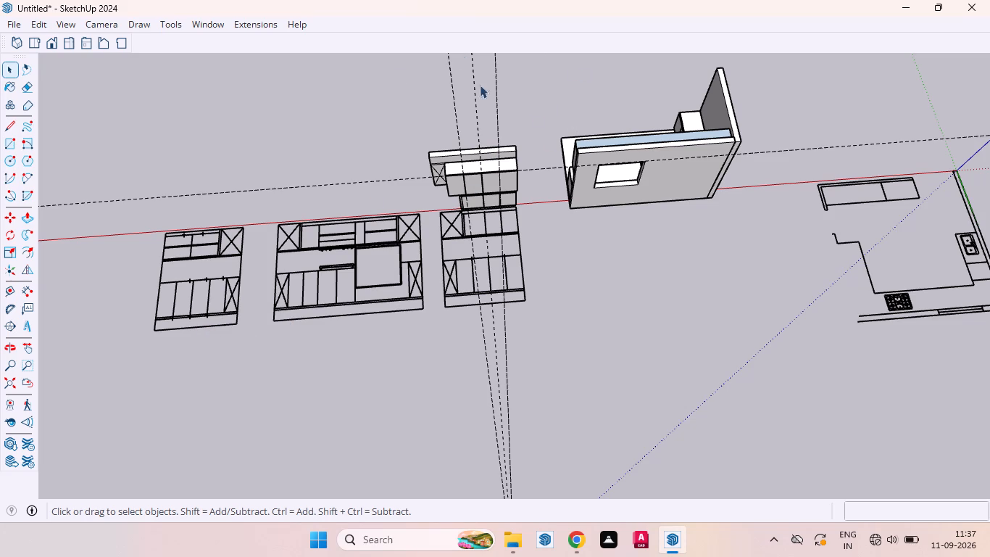
Examine the original wall cabinet with its vertical guides, the base cabinet below it and the elevation drawing in front.
{"action": "scroll", "coordinate": [549, 145], "scroll_direction": "up", "scroll_amount": 9}
{"action": "scroll", "coordinate": [430, 217], "scroll_direction": "up", "scroll_amount": 9}
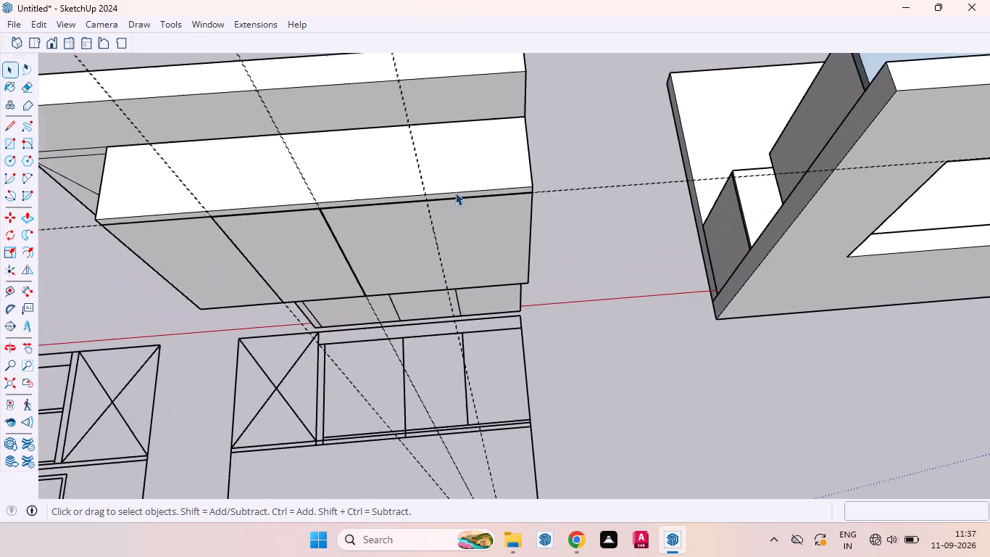
{"action": "left_click", "coordinate": [432, 234]}
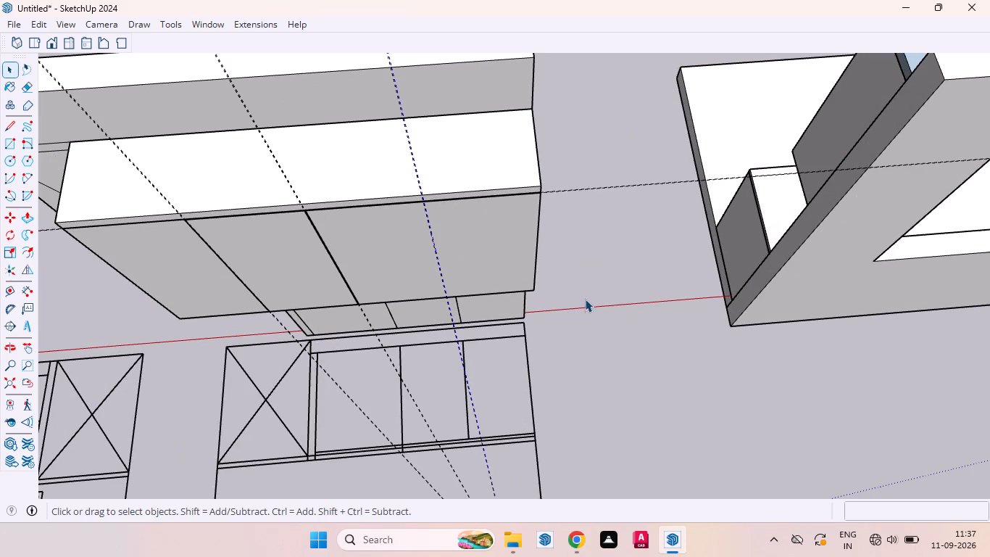
{"action": "left_click", "coordinate": [585, 301]}
{"action": "scroll", "coordinate": [354, 273], "scroll_direction": "down", "scroll_amount": 6}
{"action": "scroll", "coordinate": [412, 241], "scroll_direction": "down", "scroll_amount": 6}
{"action": "scroll", "coordinate": [320, 242], "scroll_direction": "down", "scroll_amount": 6}
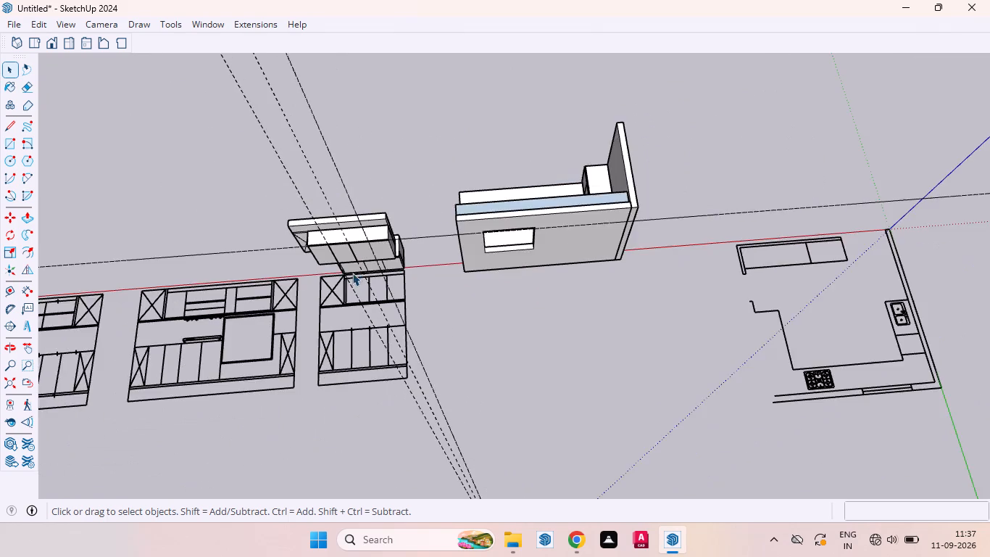
{"action": "scroll", "coordinate": [352, 274], "scroll_direction": "down", "scroll_amount": 7}
{"action": "scroll", "coordinate": [367, 264], "scroll_direction": "up", "scroll_amount": 10}
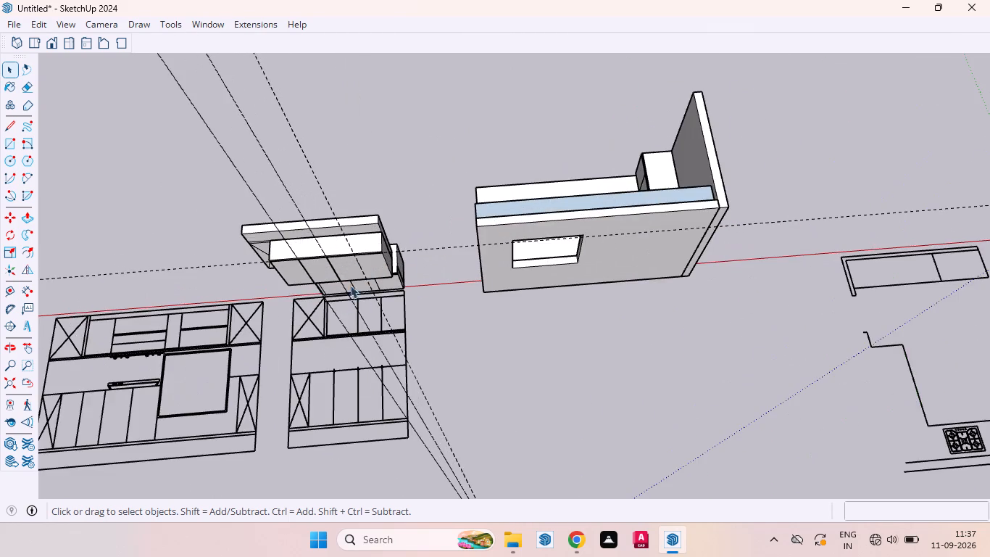
{"action": "scroll", "coordinate": [375, 268], "scroll_direction": "down", "scroll_amount": 6}
{"action": "middle_click_drag", "start_coordinate": [349, 268], "coordinate": [372, 86]}
{"action": "scroll", "coordinate": [380, 227], "scroll_direction": "up", "scroll_amount": 9}
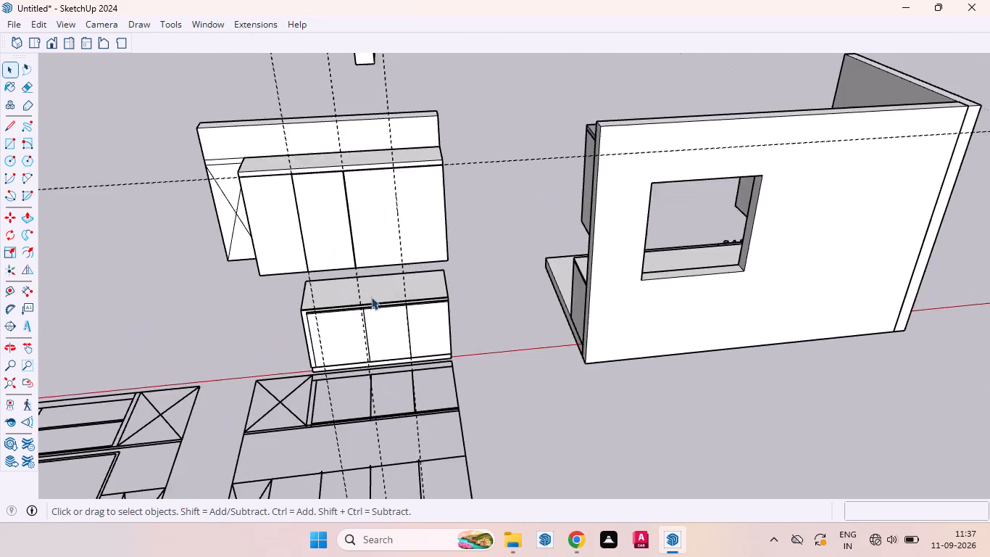
{"action": "scroll", "coordinate": [371, 297], "scroll_direction": "up", "scroll_amount": 6}
{"action": "scroll", "coordinate": [430, 291], "scroll_direction": "down", "scroll_amount": 11}
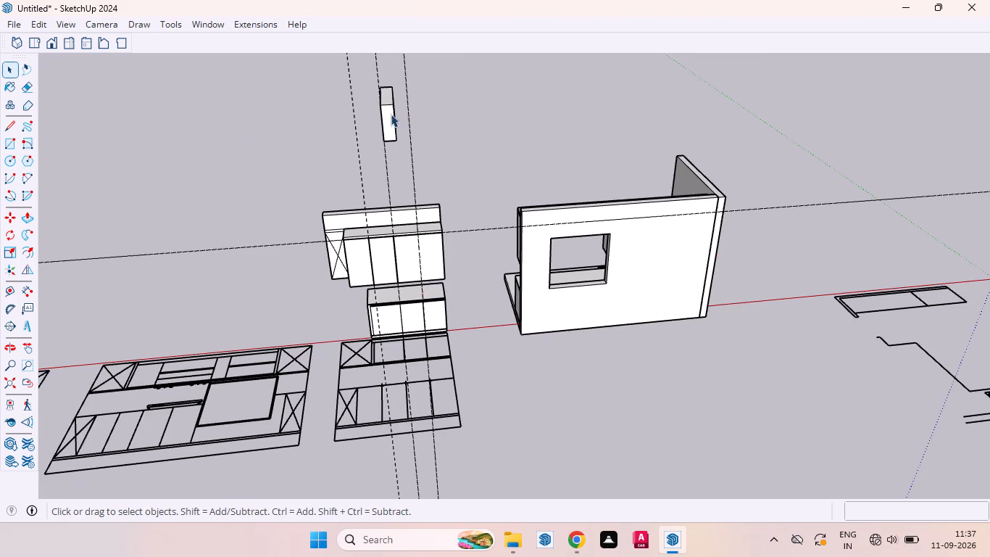
Flip the rotated wall cabinet copy front to back about the red plane so its doors face the opposite side.
{"action": "scroll", "coordinate": [390, 131], "scroll_direction": "up", "scroll_amount": 3}
{"action": "middle_click_drag", "start_coordinate": [359, 131], "coordinate": [423, 134]}
{"action": "scroll", "coordinate": [275, 175], "scroll_direction": "down", "scroll_amount": 5}
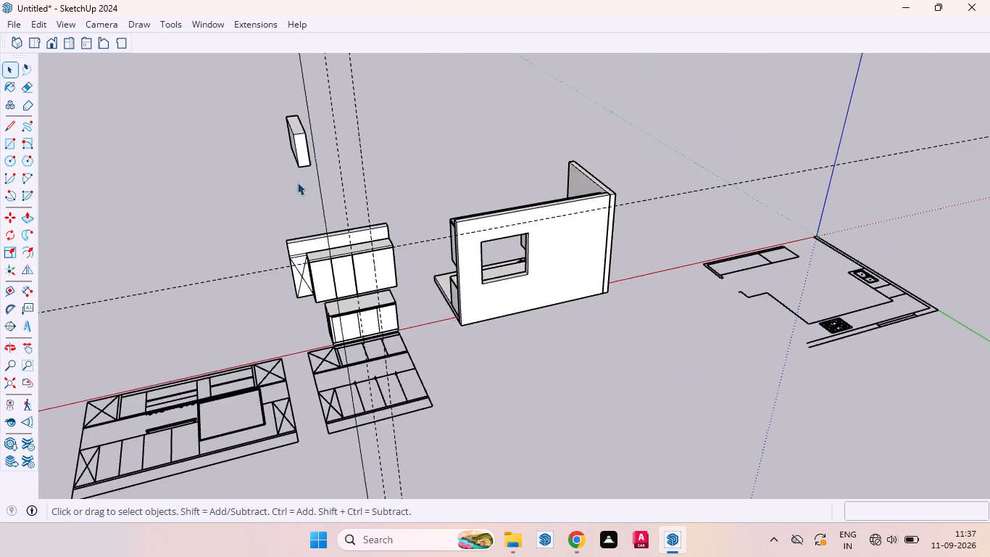
{"action": "scroll", "coordinate": [346, 102], "scroll_direction": "up", "scroll_amount": 6}
{"action": "middle_click_drag", "start_coordinate": [328, 150], "coordinate": [104, 154]}
{"action": "scroll", "coordinate": [444, 117], "scroll_direction": "up", "scroll_amount": 5}
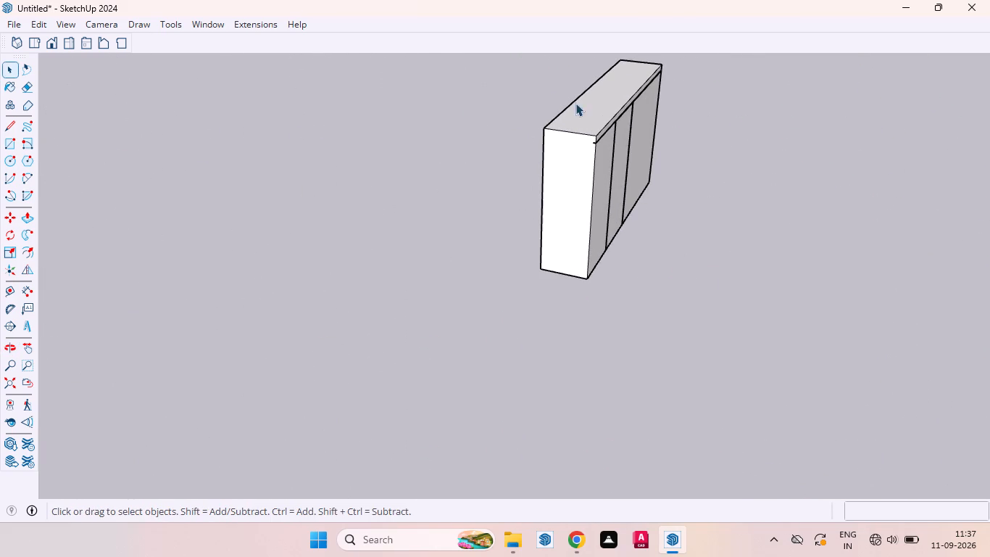
{"action": "scroll", "coordinate": [0, 327], "scroll_direction": "down", "scroll_amount": 6}
{"action": "scroll", "coordinate": [122, 297], "scroll_direction": "down", "scroll_amount": 6}
{"action": "scroll", "coordinate": [518, 163], "scroll_direction": "up", "scroll_amount": 5}
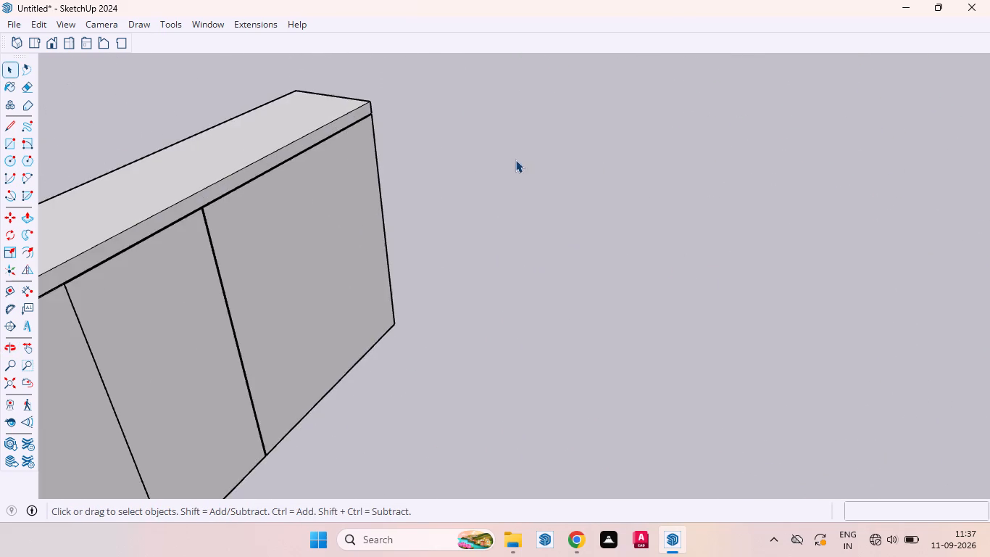
{"action": "scroll", "coordinate": [525, 193], "scroll_direction": "down", "scroll_amount": 5}
{"action": "middle_click_drag", "start_coordinate": [533, 242], "coordinate": [334, 208]}
{"action": "scroll", "coordinate": [432, 178], "scroll_direction": "up", "scroll_amount": 4}
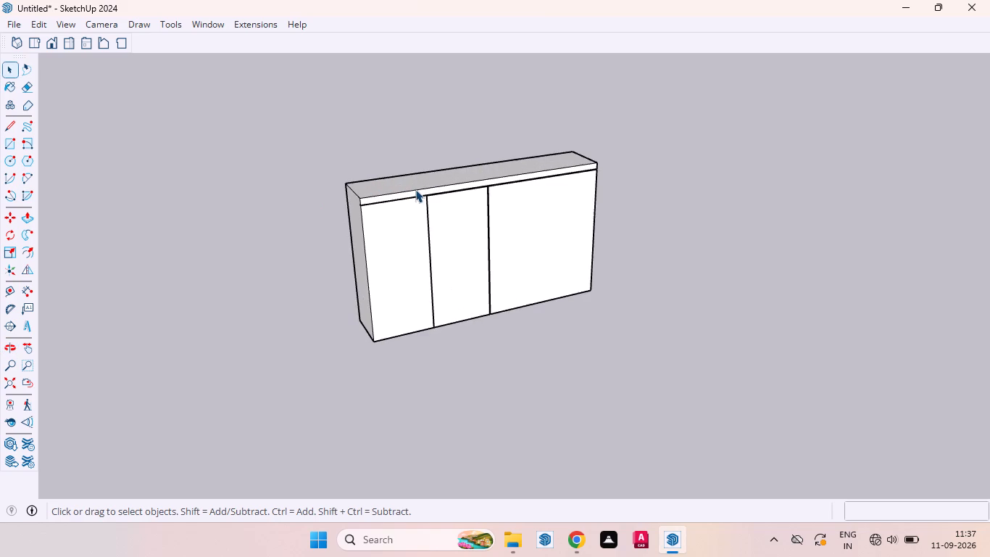
{"action": "left_click_drag", "start_coordinate": [294, 132], "coordinate": [673, 385]}
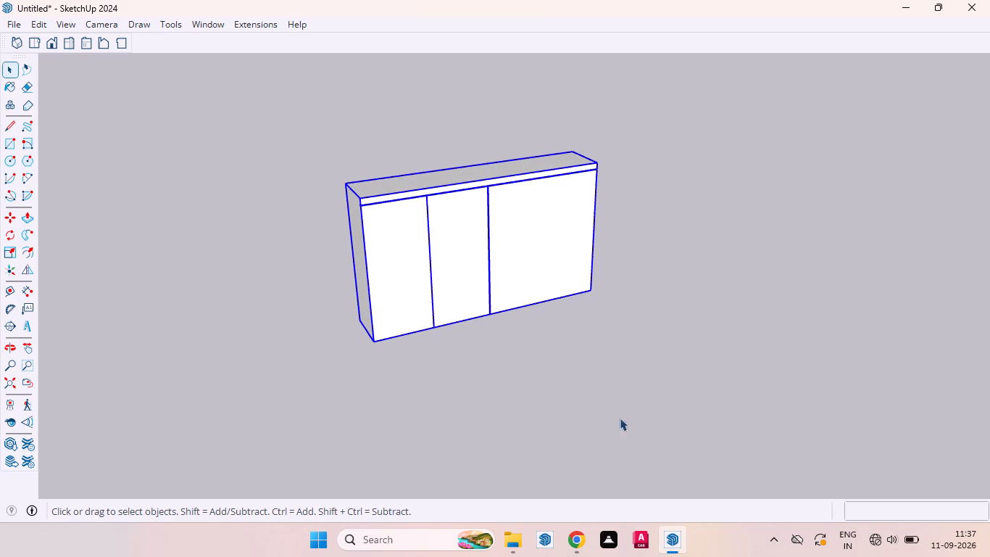
{"action": "left_click", "coordinate": [28, 271]}
{"action": "left_click", "coordinate": [420, 160]}
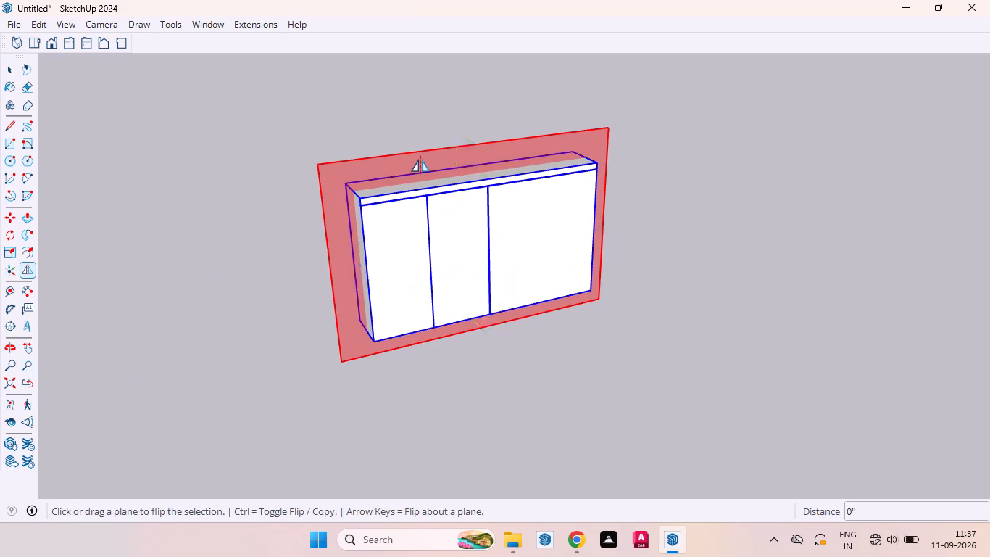
{"action": "key", "text": "space"}
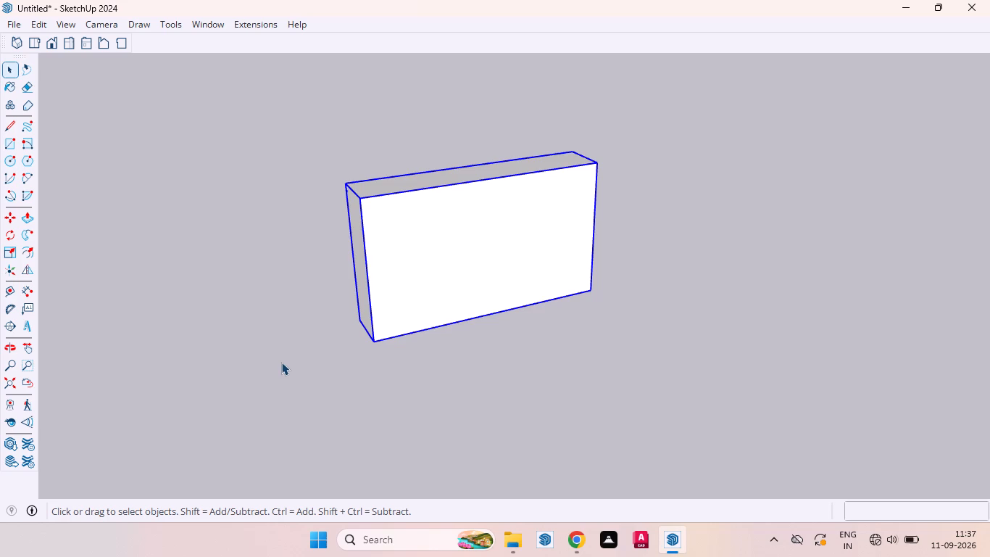
Inside the flipped cabinet copy, draw a 3' 4" vertical line from the wide door's bottom-edge midpoint to the top strip, splitting it in two.
{"action": "scroll", "coordinate": [294, 373], "scroll_direction": "down", "scroll_amount": 11}
{"action": "middle_click_drag", "start_coordinate": [285, 375], "coordinate": [642, 363]}
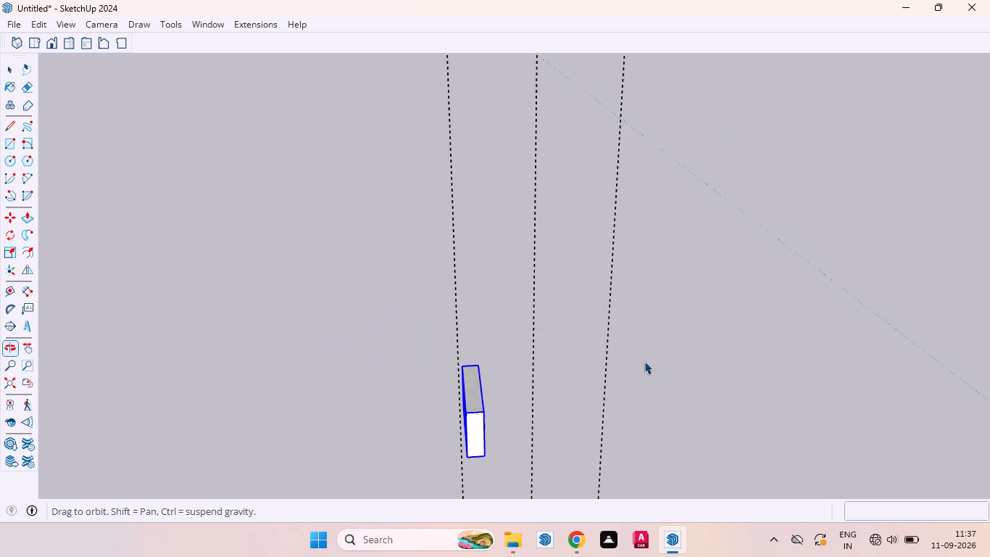
{"action": "scroll", "coordinate": [425, 338], "scroll_direction": "down", "scroll_amount": 7}
{"action": "scroll", "coordinate": [365, 378], "scroll_direction": "up", "scroll_amount": 1}
{"action": "middle_click_drag", "start_coordinate": [388, 387], "coordinate": [667, 326]}
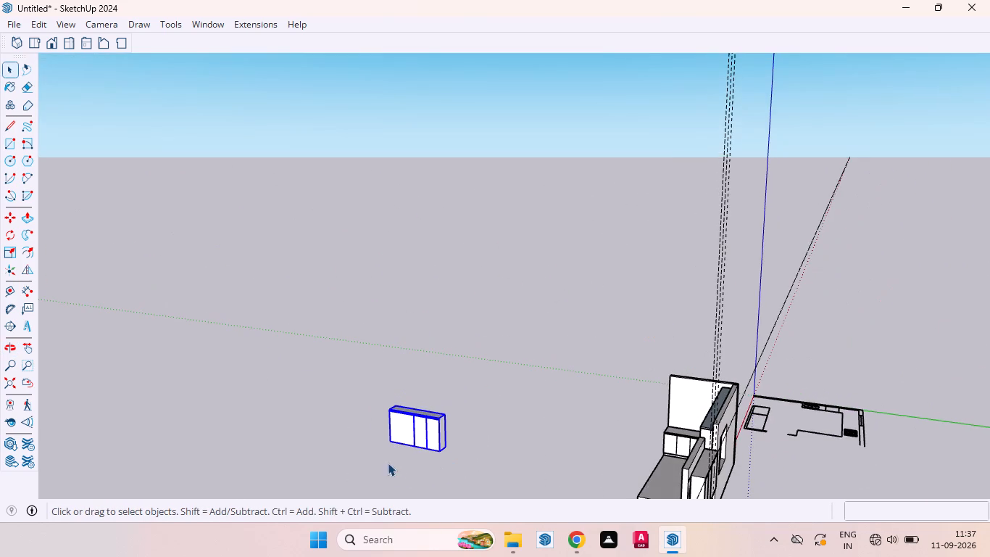
{"action": "scroll", "coordinate": [418, 424], "scroll_direction": "down", "scroll_amount": 5}
{"action": "scroll", "coordinate": [378, 447], "scroll_direction": "up", "scroll_amount": 17}
{"action": "triple_click", "coordinate": [437, 386]}
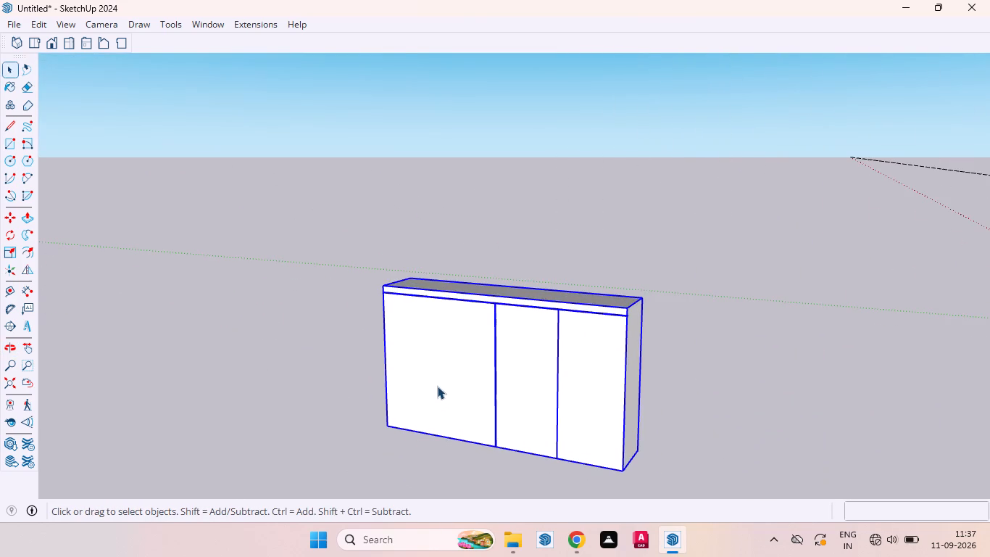
{"action": "middle_click_drag", "start_coordinate": [391, 398], "coordinate": [525, 395]}
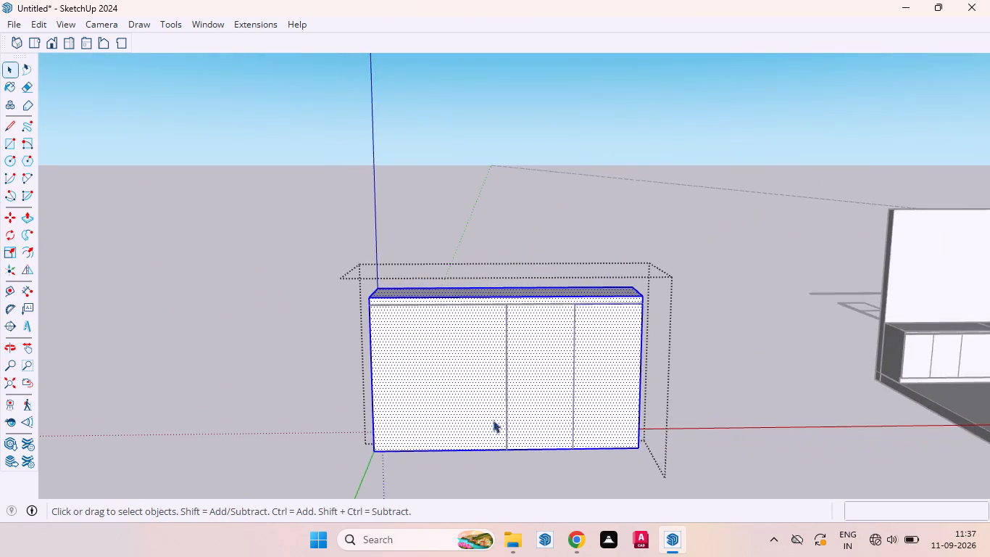
{"action": "scroll", "coordinate": [436, 440], "scroll_direction": "up", "scroll_amount": 8}
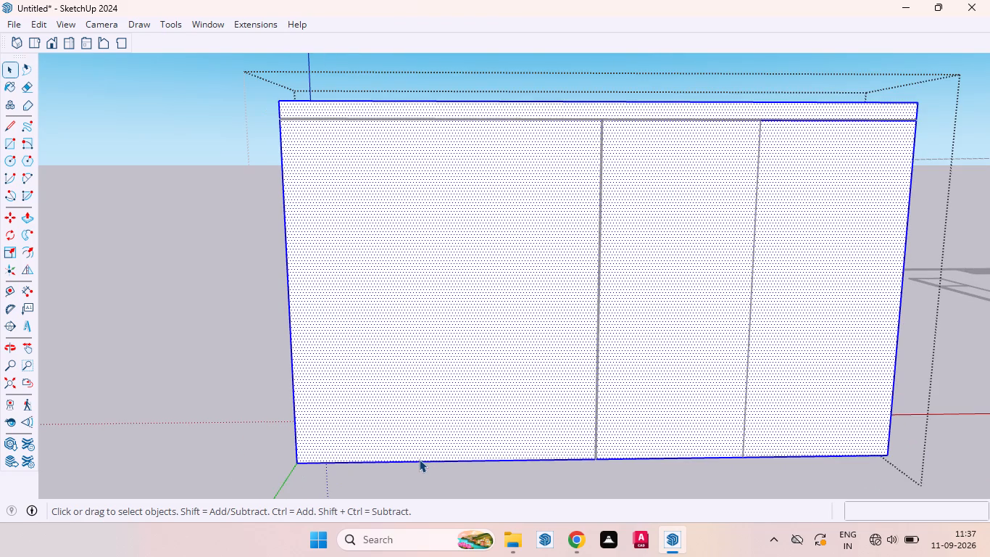
{"action": "key", "text": "l"}
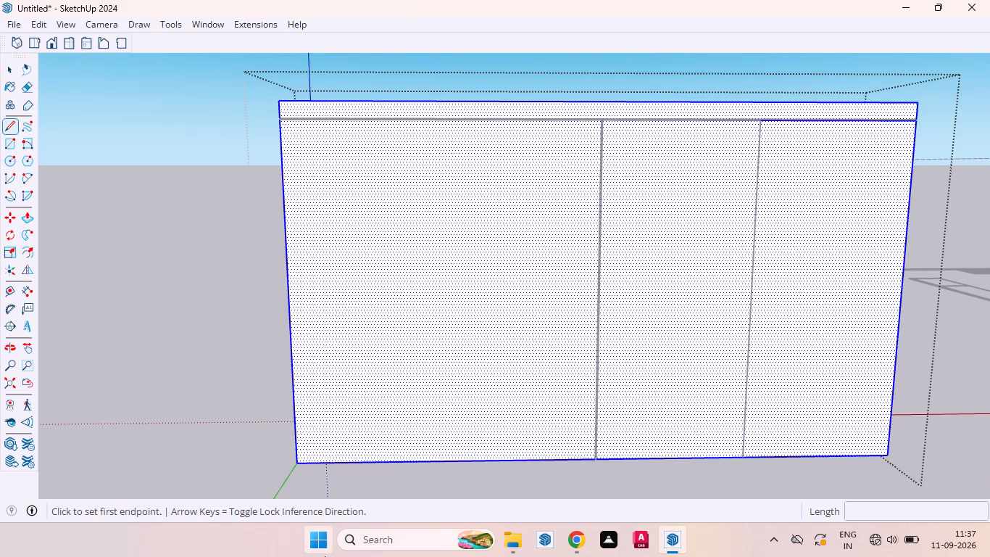
{"action": "left_click", "coordinate": [448, 463]}
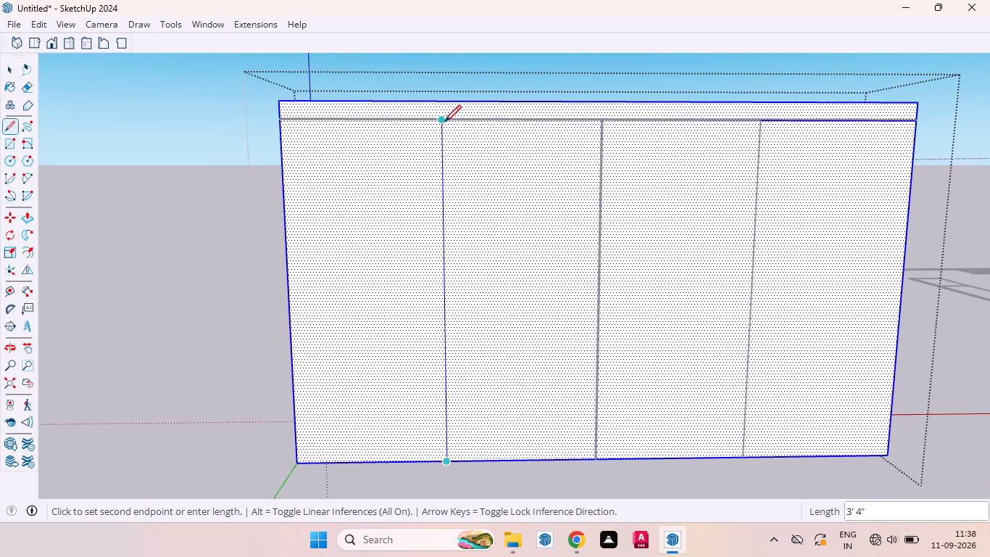
{"action": "left_click", "coordinate": [445, 121]}
{"action": "key", "text": "space"}
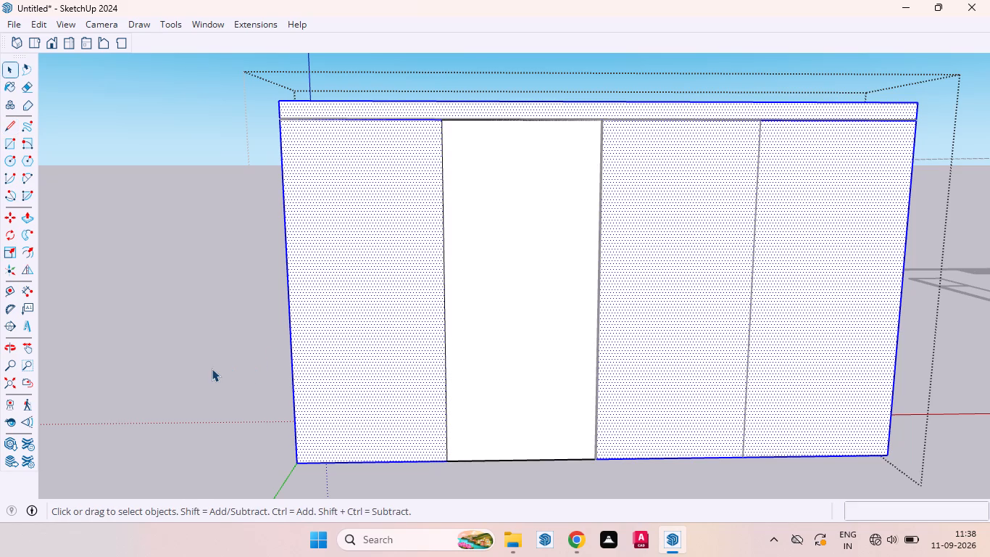
{"action": "left_click", "coordinate": [212, 368]}
Examine the four-door cabinet copy against the kitchen room, its bare side wall and the original cabinets.
{"action": "scroll", "coordinate": [215, 368], "scroll_direction": "down", "scroll_amount": 6}
{"action": "scroll", "coordinate": [380, 249], "scroll_direction": "down", "scroll_amount": 6}
{"action": "scroll", "coordinate": [438, 347], "scroll_direction": "down", "scroll_amount": 6}
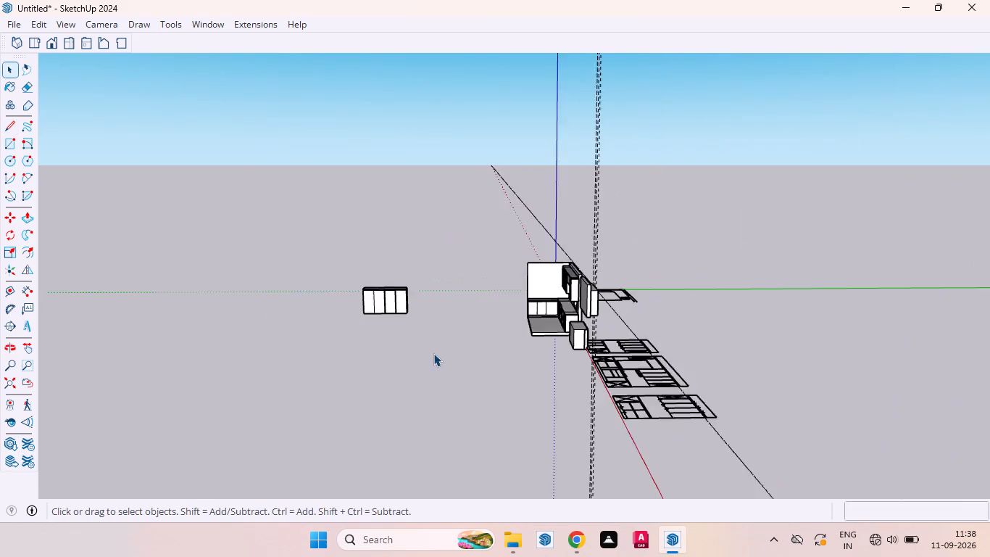
{"action": "scroll", "coordinate": [646, 341], "scroll_direction": "up", "scroll_amount": 8}
{"action": "scroll", "coordinate": [582, 419], "scroll_direction": "up", "scroll_amount": 2}
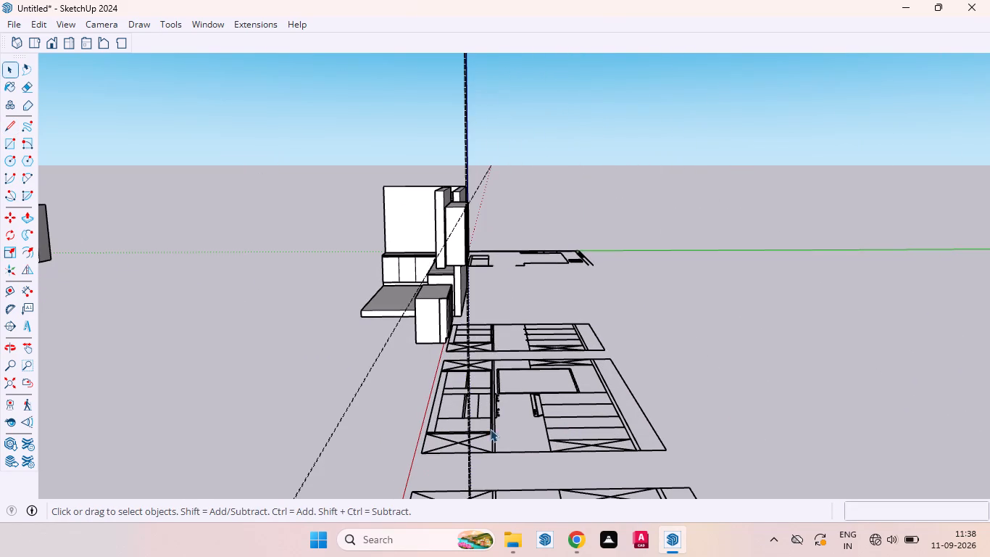
{"action": "middle_click_drag", "start_coordinate": [494, 448], "coordinate": [661, 509]}
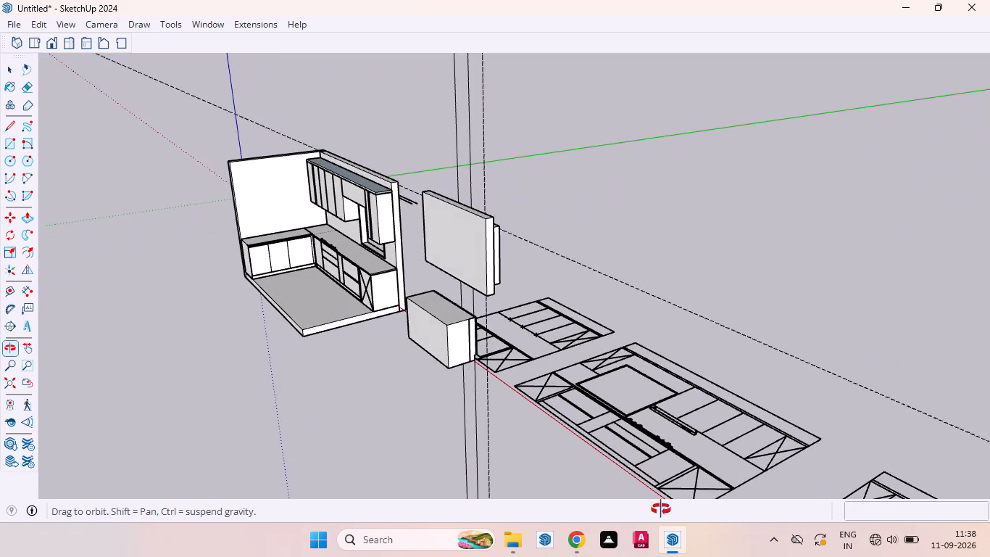
{"action": "middle_click_drag", "start_coordinate": [661, 509], "coordinate": [662, 508]}
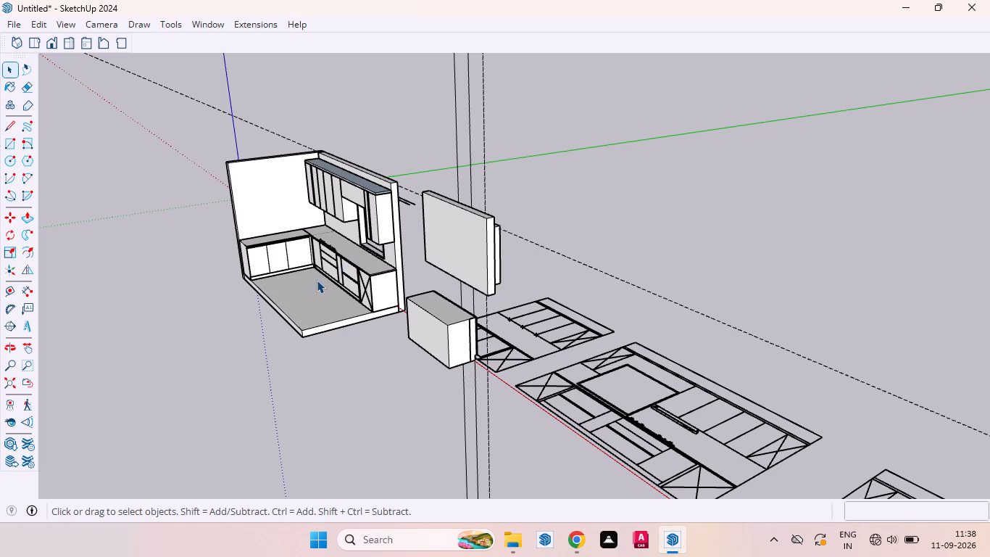
{"action": "scroll", "coordinate": [320, 280], "scroll_direction": "down", "scroll_amount": 1}
{"action": "scroll", "coordinate": [301, 179], "scroll_direction": "up", "scroll_amount": 4}
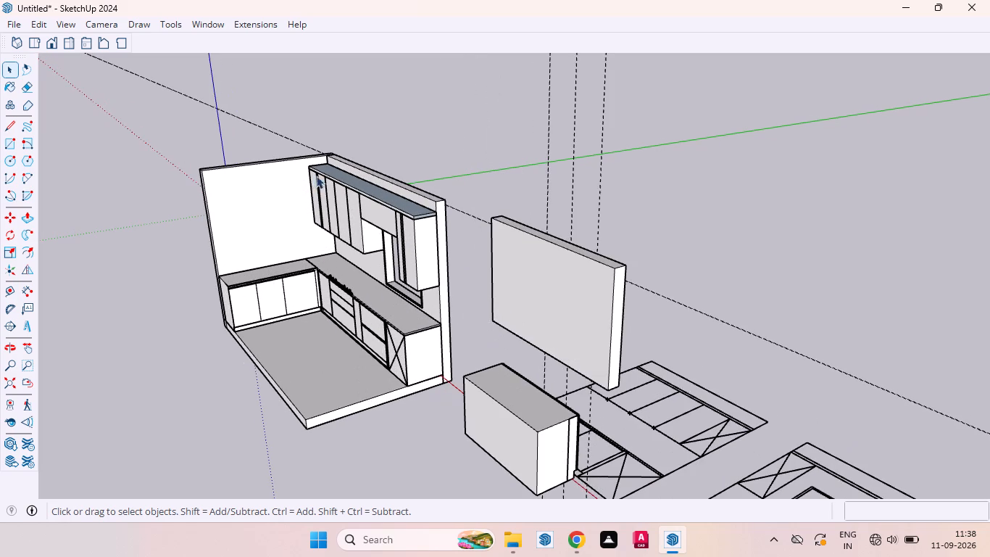
{"action": "scroll", "coordinate": [331, 205], "scroll_direction": "down", "scroll_amount": 4}
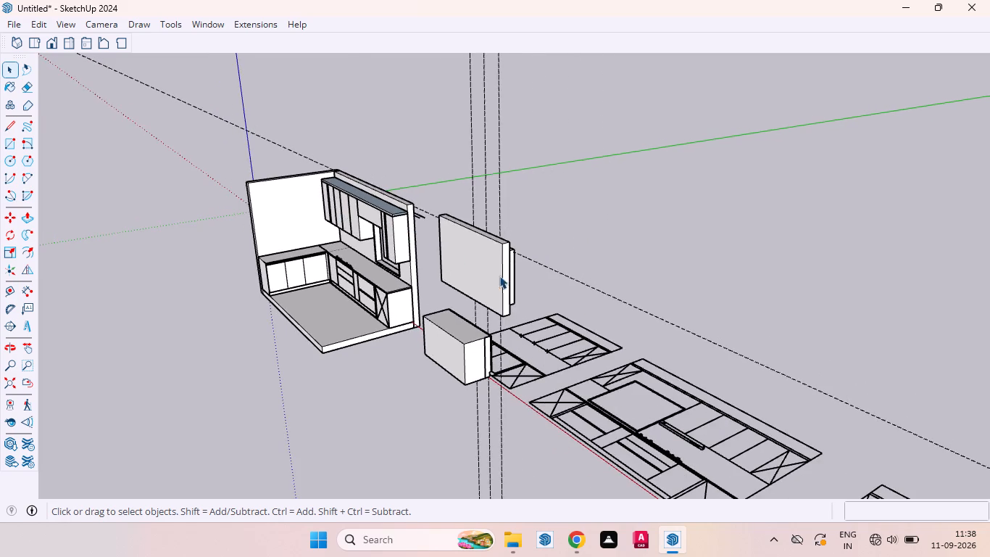
{"action": "scroll", "coordinate": [501, 276], "scroll_direction": "down", "scroll_amount": 5}
{"action": "scroll", "coordinate": [258, 339], "scroll_direction": "up", "scroll_amount": 4}
{"action": "scroll", "coordinate": [281, 324], "scroll_direction": "down", "scroll_amount": 3}
{"action": "scroll", "coordinate": [273, 327], "scroll_direction": "up", "scroll_amount": 4}
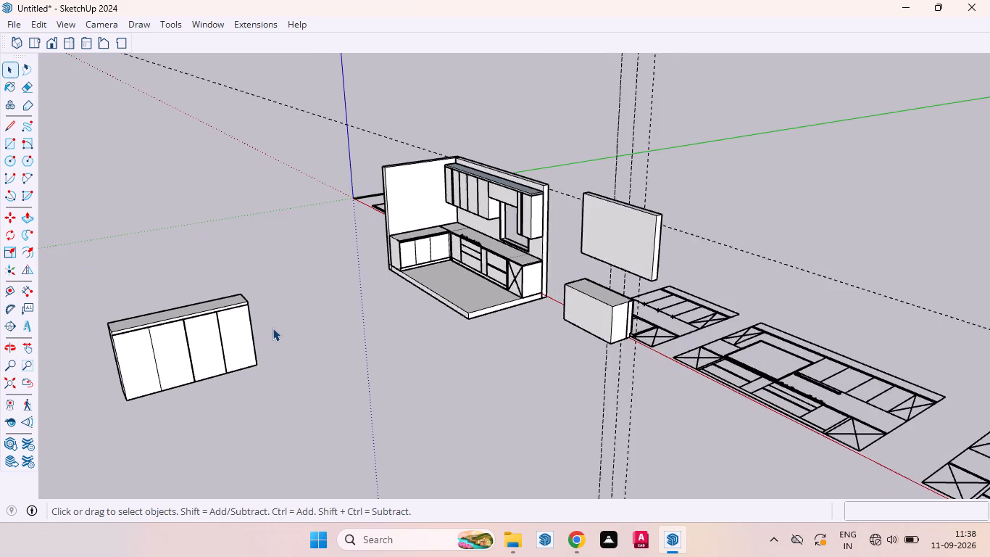
{"action": "scroll", "coordinate": [250, 333], "scroll_direction": "down", "scroll_amount": 4}
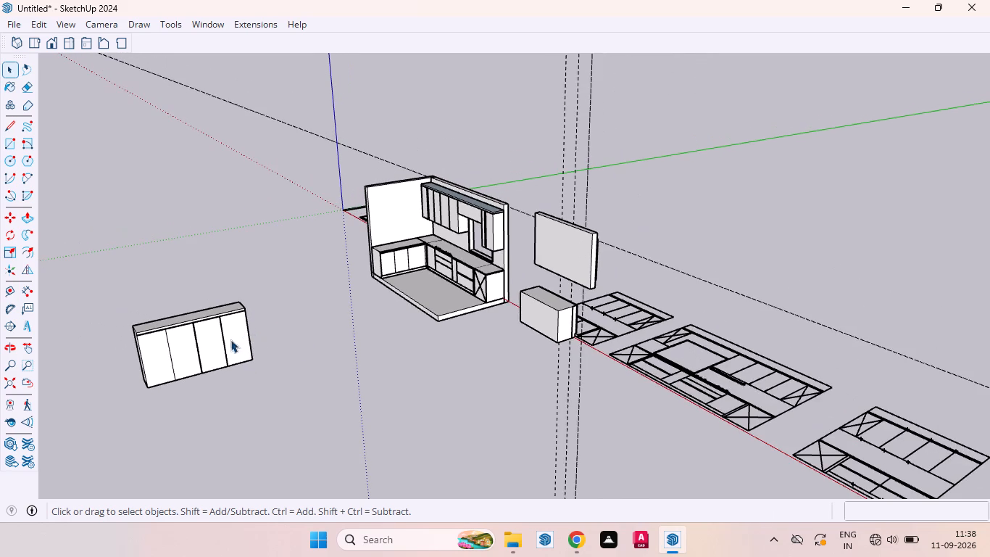
{"action": "scroll", "coordinate": [620, 292], "scroll_direction": "up", "scroll_amount": 10}
Examine the floor plan and the three flat cabinet elevations in relation to the kitchen room and the cabinets.
{"action": "middle_click_drag", "start_coordinate": [582, 339], "coordinate": [616, 472]}
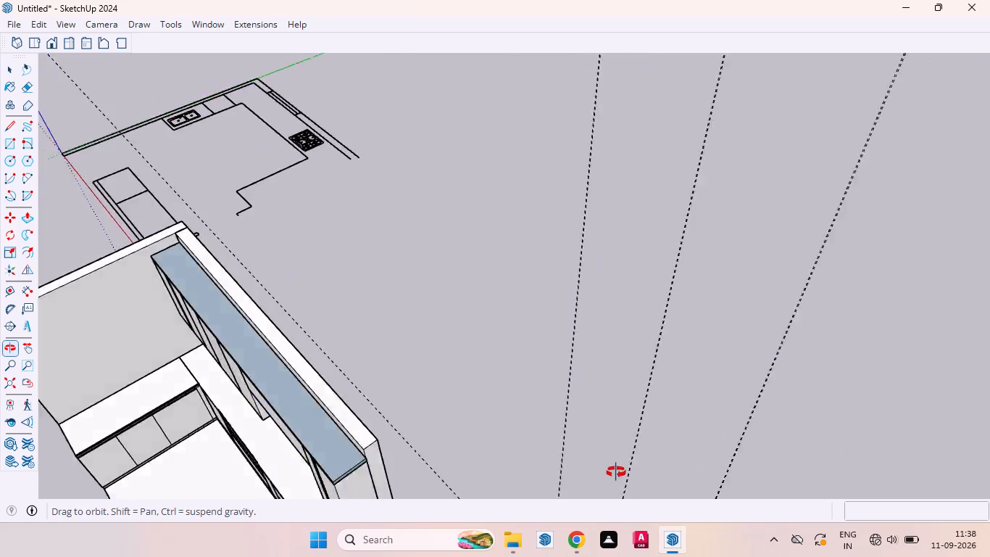
{"action": "middle_click_drag", "start_coordinate": [616, 472], "coordinate": [520, 297]}
{"action": "scroll", "coordinate": [520, 338], "scroll_direction": "down", "scroll_amount": 6}
{"action": "scroll", "coordinate": [399, 389], "scroll_direction": "down", "scroll_amount": 13}
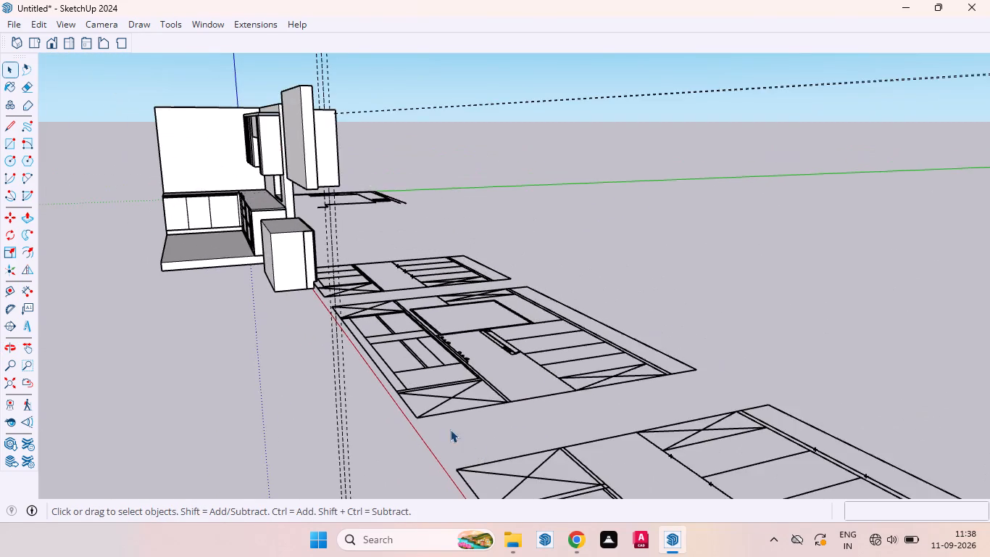
{"action": "scroll", "coordinate": [450, 429], "scroll_direction": "down", "scroll_amount": 5}
{"action": "middle_click_drag", "start_coordinate": [228, 377], "coordinate": [375, 532]}
{"action": "scroll", "coordinate": [265, 281], "scroll_direction": "down", "scroll_amount": 5}
{"action": "scroll", "coordinate": [488, 363], "scroll_direction": "up", "scroll_amount": 2}
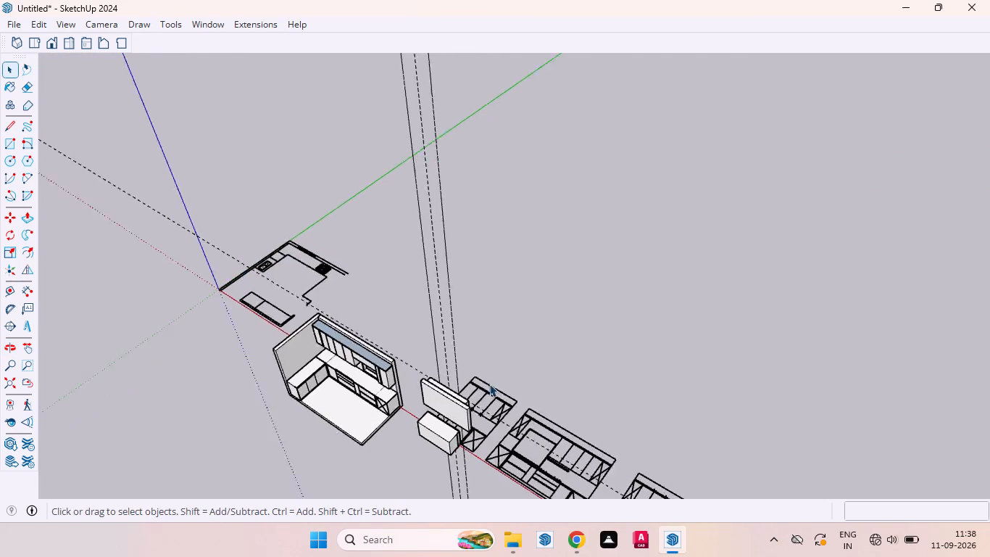
{"action": "scroll", "coordinate": [489, 384], "scroll_direction": "up", "scroll_amount": 13}
{"action": "scroll", "coordinate": [426, 221], "scroll_direction": "down", "scroll_amount": 12}
{"action": "scroll", "coordinate": [362, 331], "scroll_direction": "up", "scroll_amount": 1}
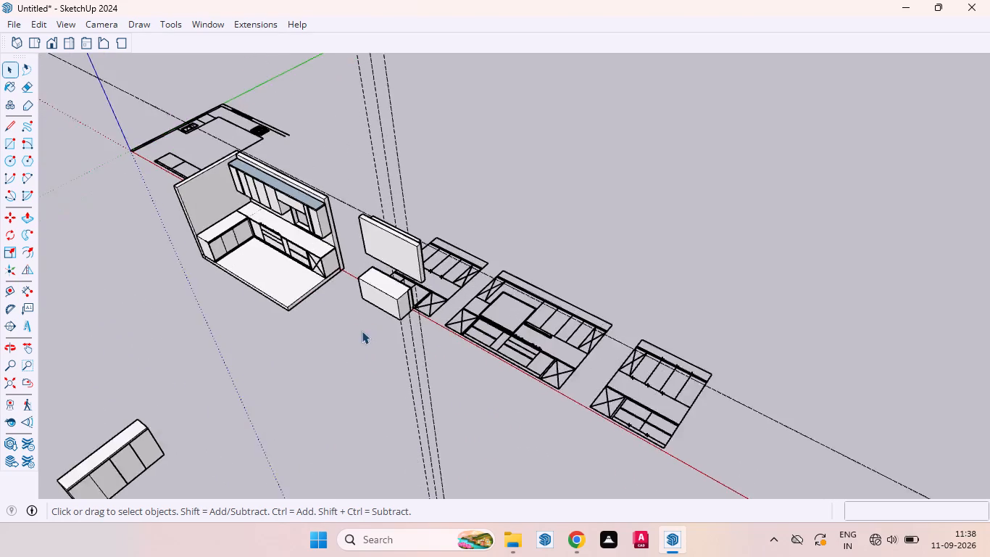
{"action": "middle_click_drag", "start_coordinate": [362, 332], "coordinate": [441, 473]}
{"action": "scroll", "coordinate": [488, 376], "scroll_direction": "up", "scroll_amount": 5}
{"action": "scroll", "coordinate": [469, 292], "scroll_direction": "down", "scroll_amount": 5}
{"action": "scroll", "coordinate": [473, 340], "scroll_direction": "up", "scroll_amount": 5}
{"action": "scroll", "coordinate": [512, 294], "scroll_direction": "down", "scroll_amount": 1}
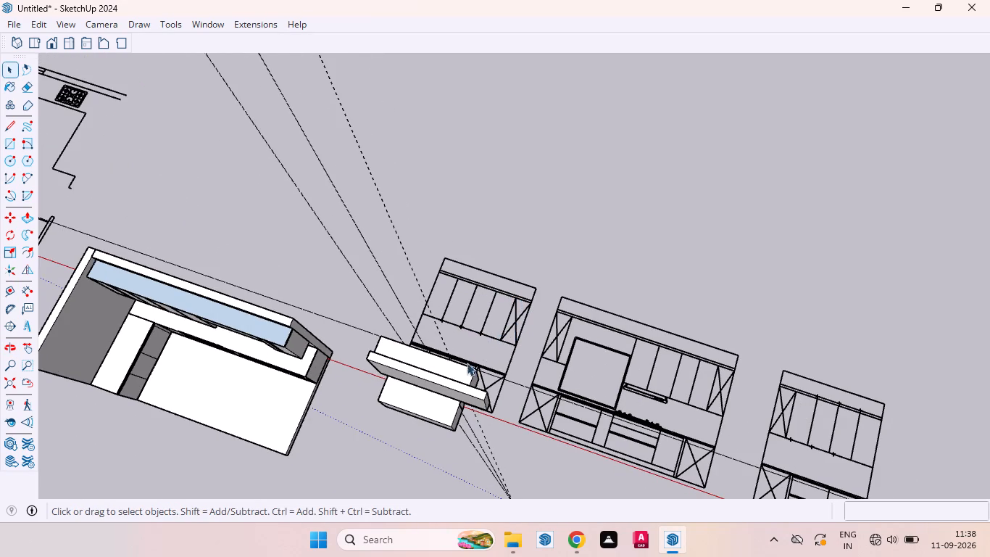
{"action": "scroll", "coordinate": [499, 323], "scroll_direction": "down", "scroll_amount": 9}
{"action": "scroll", "coordinate": [311, 401], "scroll_direction": "down", "scroll_amount": 5}
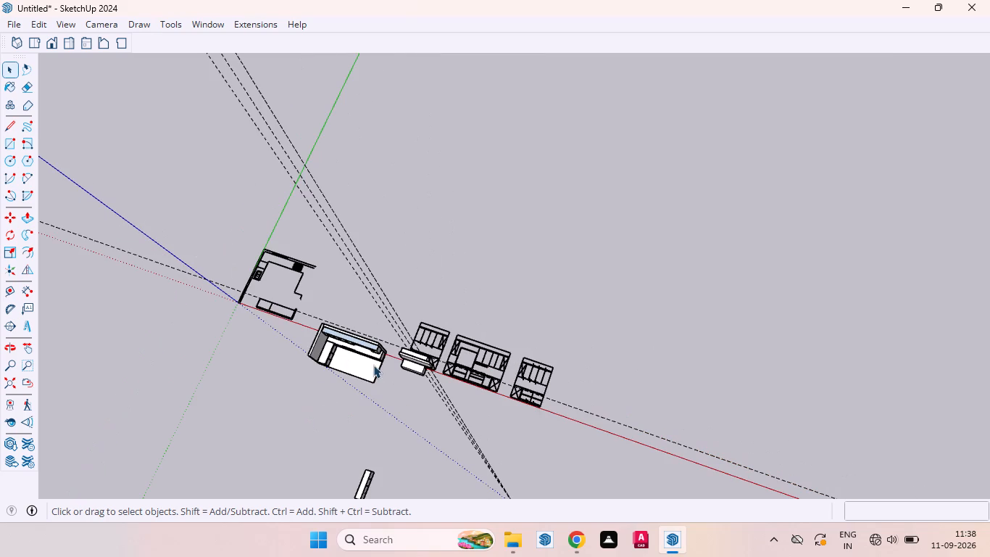
{"action": "scroll", "coordinate": [437, 340], "scroll_direction": "up", "scroll_amount": 7}
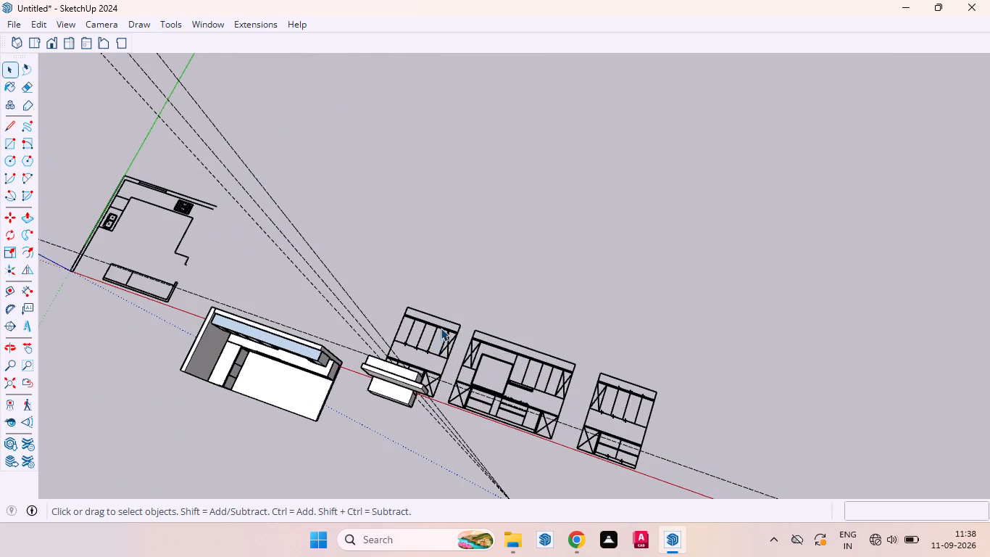
Move the four-door wall cabinet copy by its lower front corner onto the kitchen's bare side wall, meeting the existing wall cabinets in the corner.
{"action": "scroll", "coordinate": [441, 328], "scroll_direction": "down", "scroll_amount": 15}
{"action": "scroll", "coordinate": [339, 432], "scroll_direction": "up", "scroll_amount": 8}
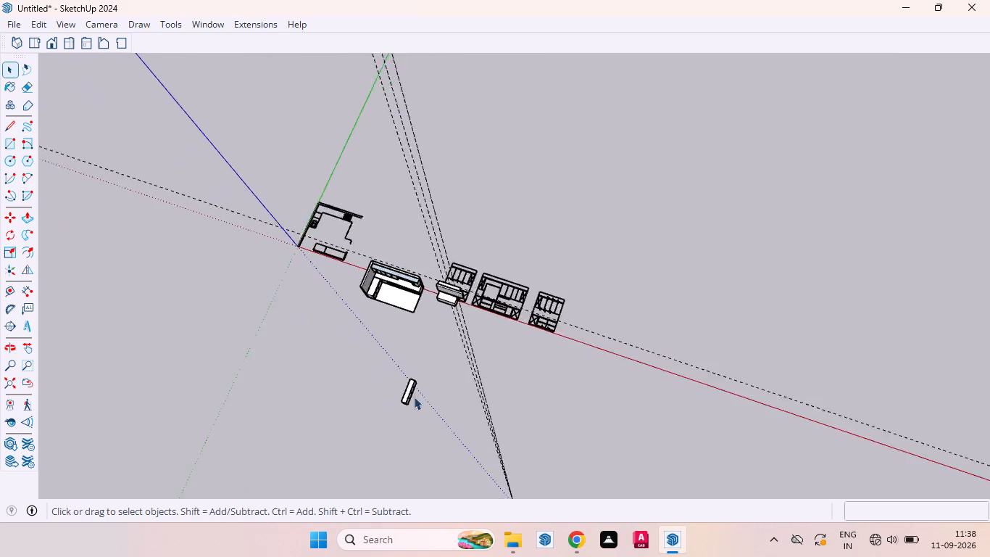
{"action": "scroll", "coordinate": [414, 397], "scroll_direction": "up", "scroll_amount": 2}
{"action": "middle_click_drag", "start_coordinate": [368, 398], "coordinate": [205, 247]}
{"action": "scroll", "coordinate": [376, 266], "scroll_direction": "up", "scroll_amount": 1}
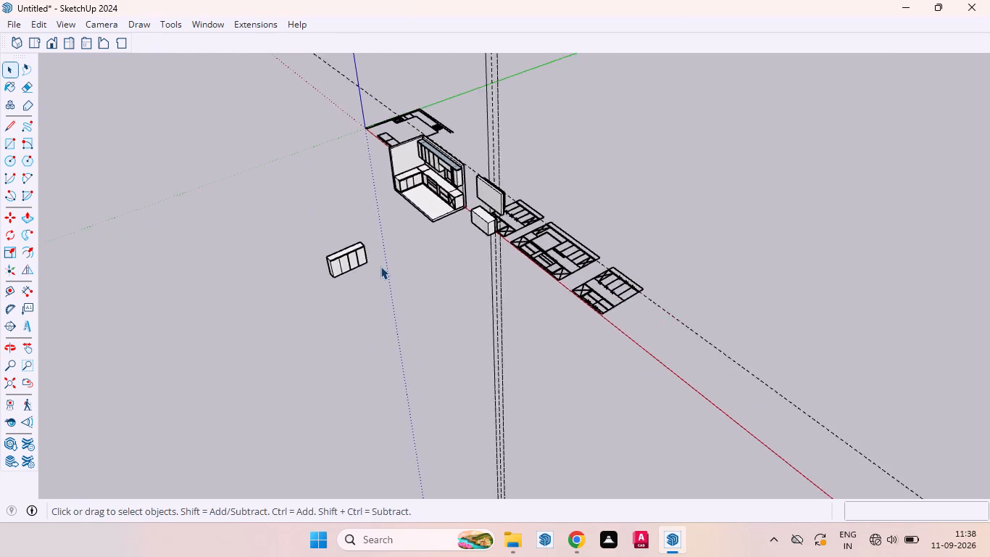
{"action": "scroll", "coordinate": [380, 266], "scroll_direction": "up", "scroll_amount": 11}
{"action": "left_click_drag", "start_coordinate": [128, 197], "coordinate": [341, 317]}
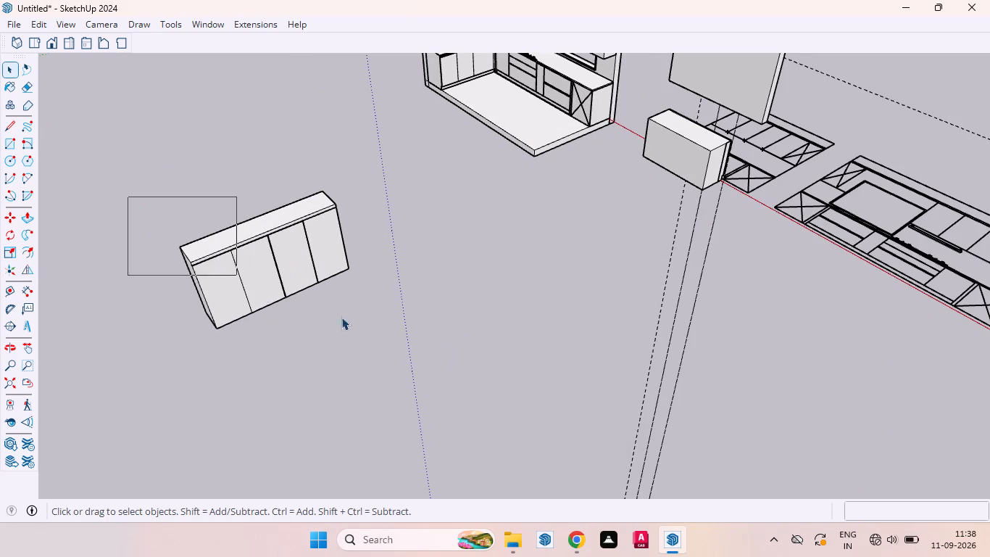
{"action": "left_click_drag", "start_coordinate": [341, 317], "coordinate": [431, 368]}
{"action": "left_click_drag", "start_coordinate": [112, 148], "coordinate": [442, 426]}
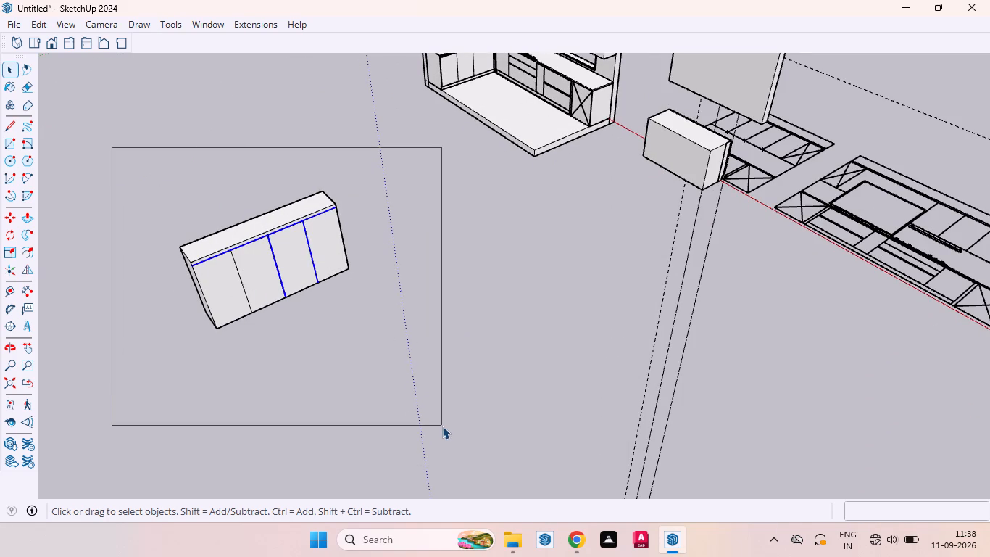
{"action": "key", "text": "m"}
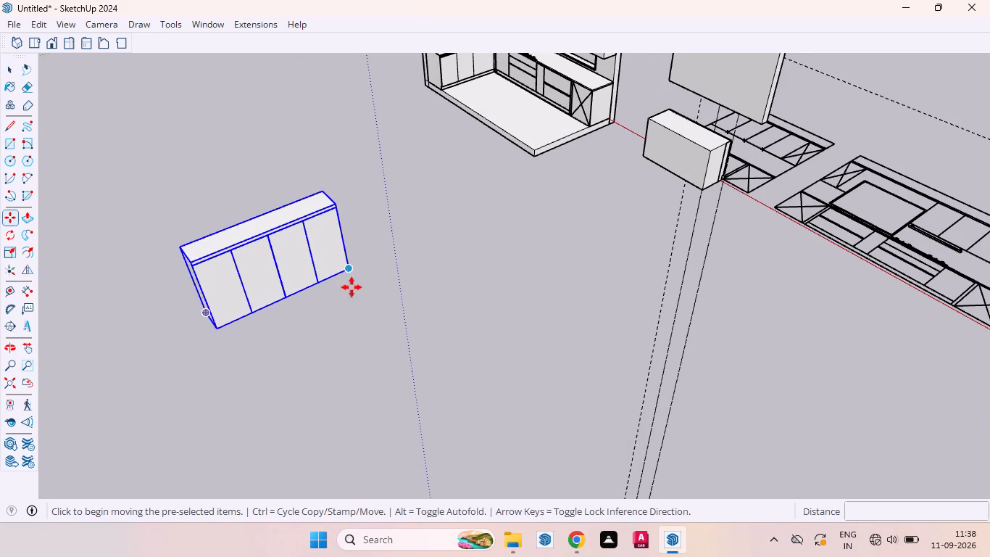
{"action": "left_click", "coordinate": [348, 273]}
{"action": "scroll", "coordinate": [294, 264], "scroll_direction": "down", "scroll_amount": 7}
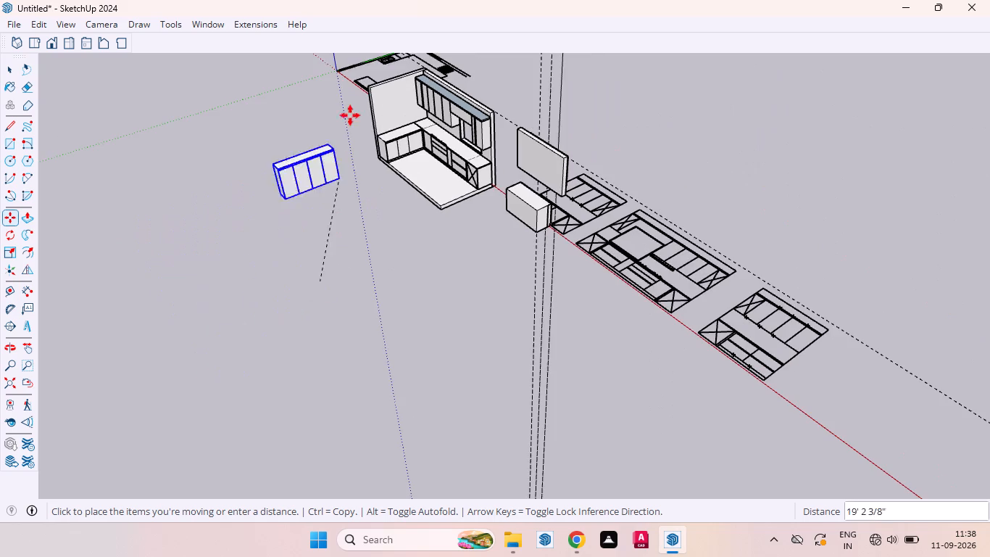
{"action": "scroll", "coordinate": [402, 94], "scroll_direction": "up", "scroll_amount": 18}
{"action": "scroll", "coordinate": [441, 124], "scroll_direction": "up", "scroll_amount": 3}
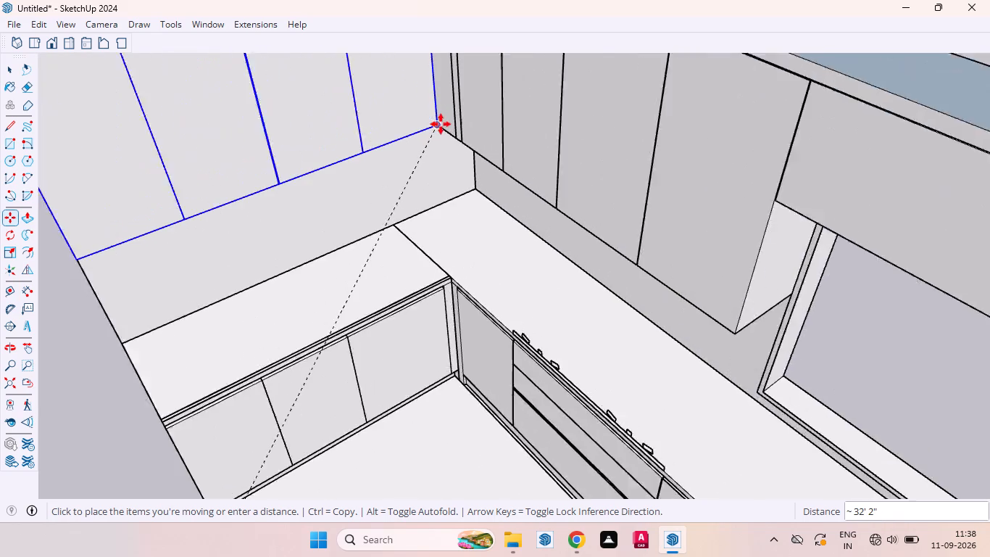
{"action": "scroll", "coordinate": [441, 124], "scroll_direction": "up", "scroll_amount": 1}
{"action": "left_click", "coordinate": [457, 141]}
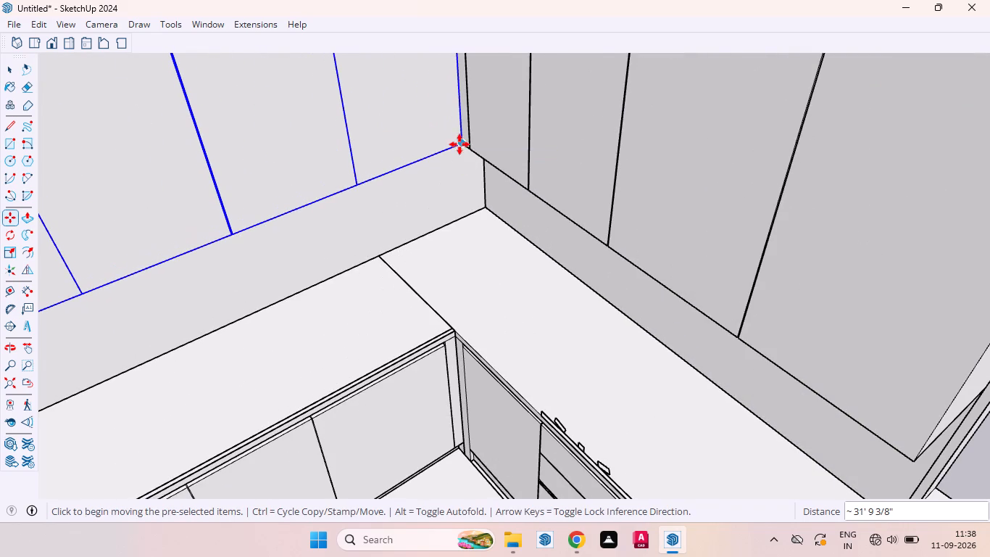
{"action": "key", "text": "space"}
{"action": "scroll", "coordinate": [383, 255], "scroll_direction": "down", "scroll_amount": 11}
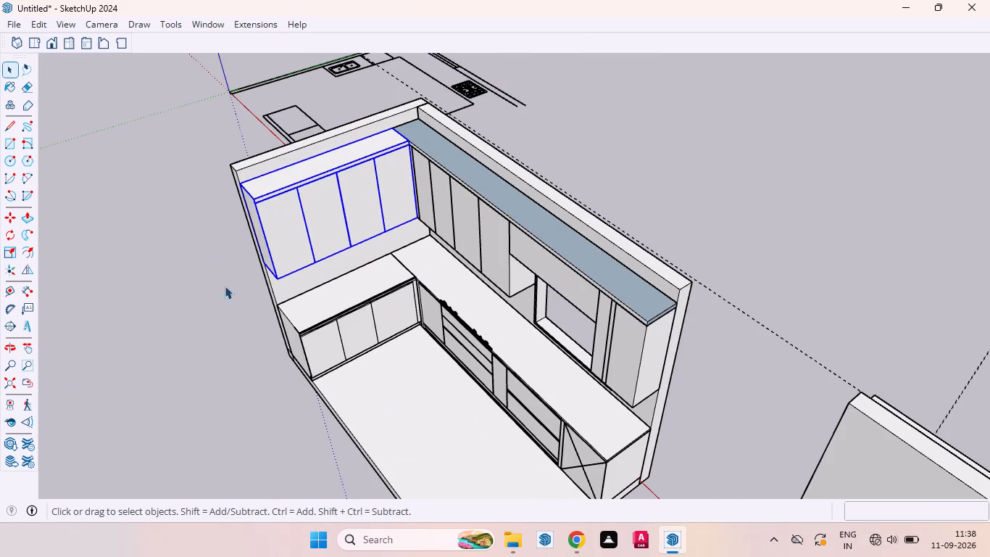
{"action": "left_click", "coordinate": [189, 268]}
Inside the moved cabinet, place a vertical guide 50 mm in from the door front's edge at the room corner.
{"action": "scroll", "coordinate": [421, 120], "scroll_direction": "up", "scroll_amount": 7}
{"action": "middle_click_drag", "start_coordinate": [388, 171], "coordinate": [369, 164]}
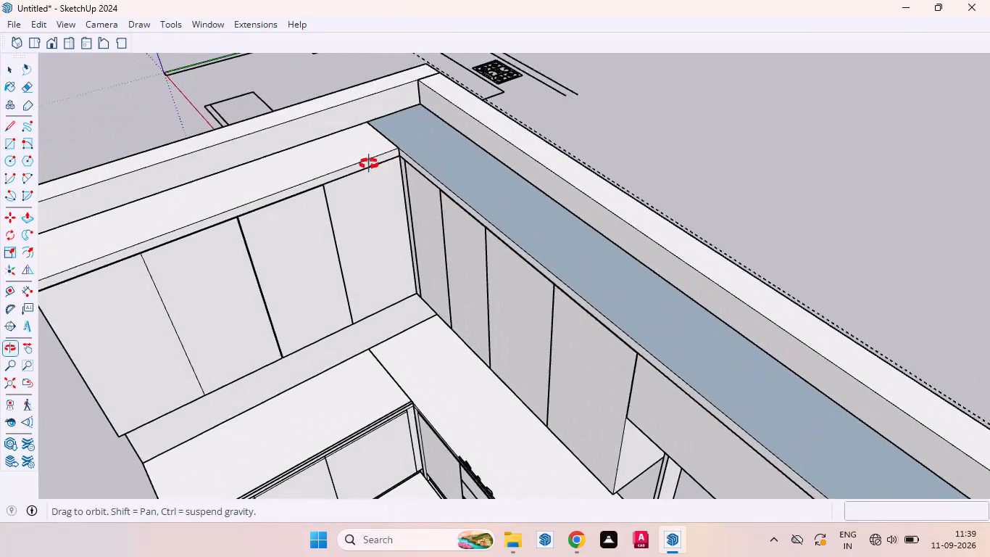
{"action": "middle_click_drag", "start_coordinate": [369, 164], "coordinate": [326, 74]}
{"action": "scroll", "coordinate": [406, 139], "scroll_direction": "up", "scroll_amount": 7}
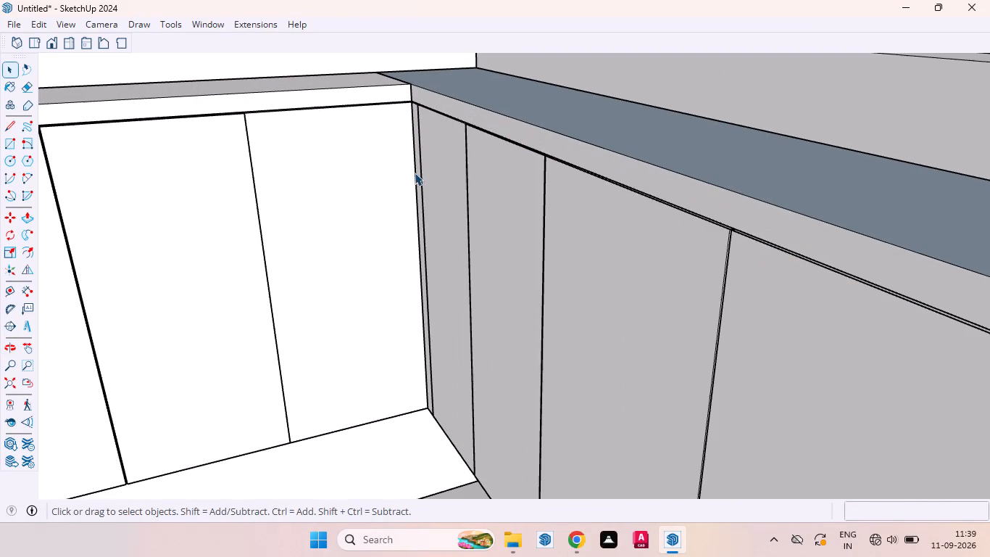
{"action": "left_click", "coordinate": [357, 194]}
{"action": "double_click", "coordinate": [357, 194]}
{"action": "left_click", "coordinate": [359, 187]}
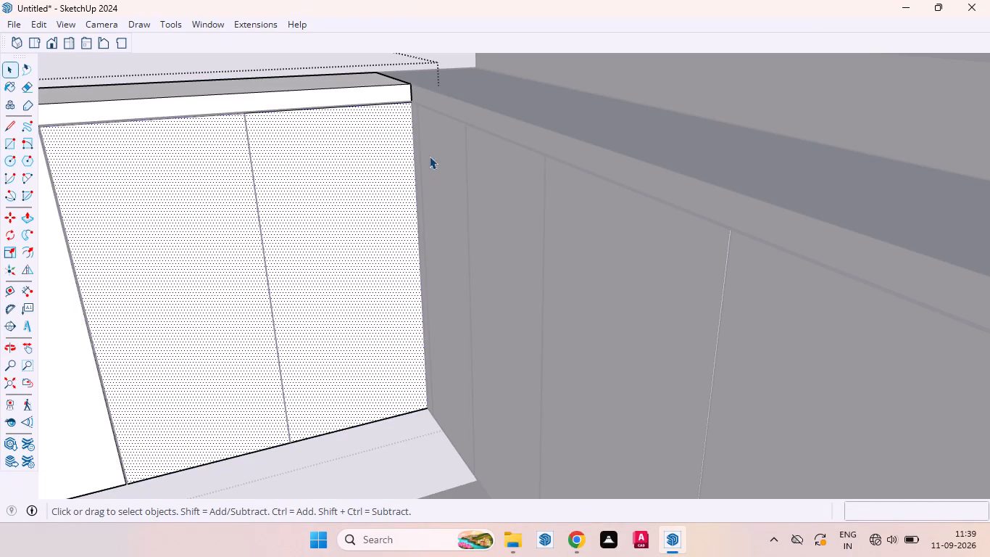
{"action": "scroll", "coordinate": [415, 133], "scroll_direction": "up", "scroll_amount": 8}
{"action": "key", "text": "t"}
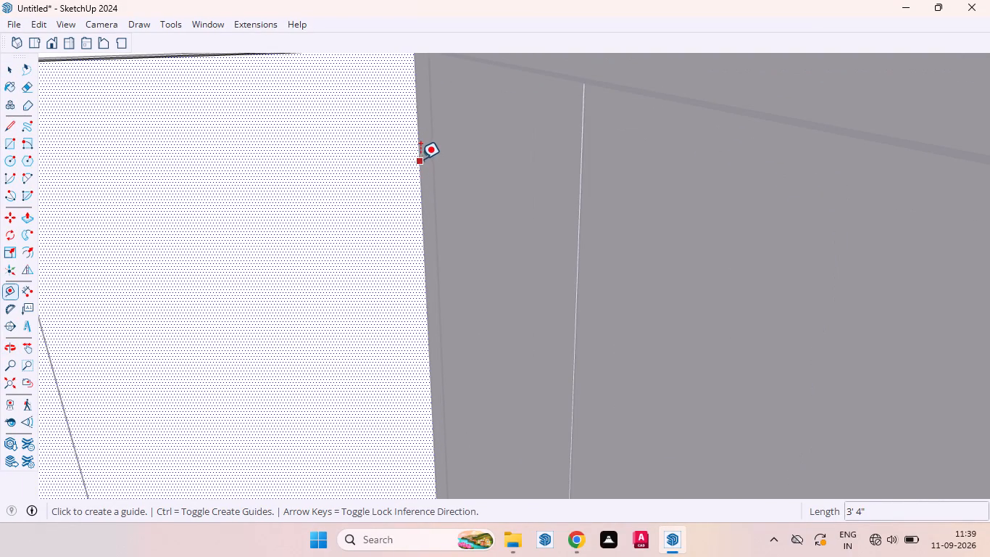
{"action": "left_click", "coordinate": [418, 159]}
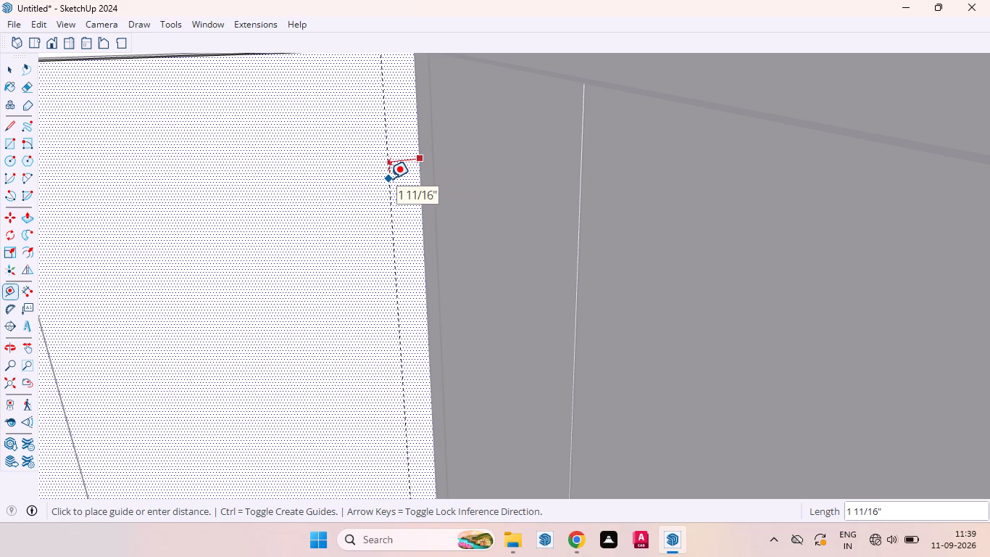
{"action": "key", "text": "5"}
{"action": "key", "text": "0"}
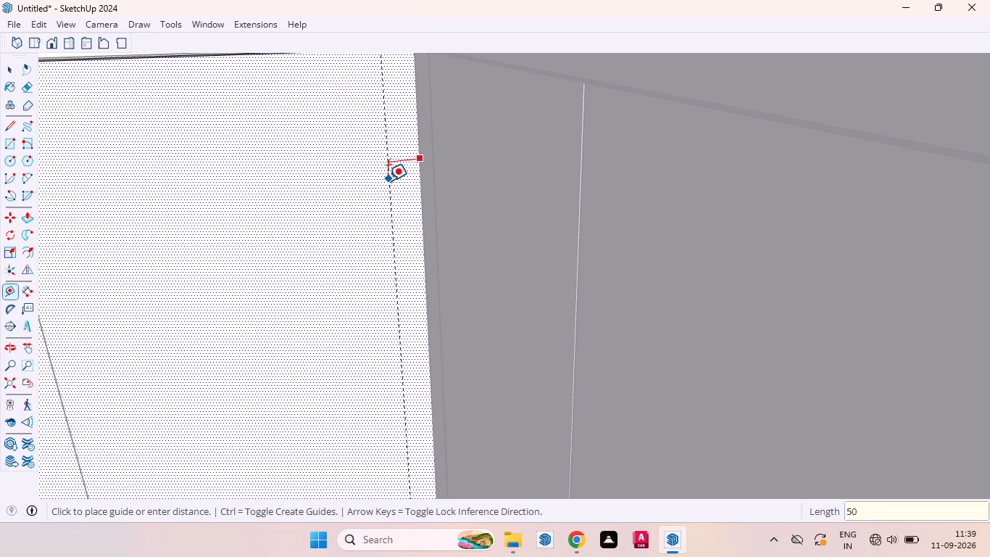
{"action": "type", "text": "mm"}
{"action": "key", "text": "Return"}
{"action": "key", "text": "space"}
{"action": "scroll", "coordinate": [428, 225], "scroll_direction": "down", "scroll_amount": 2}
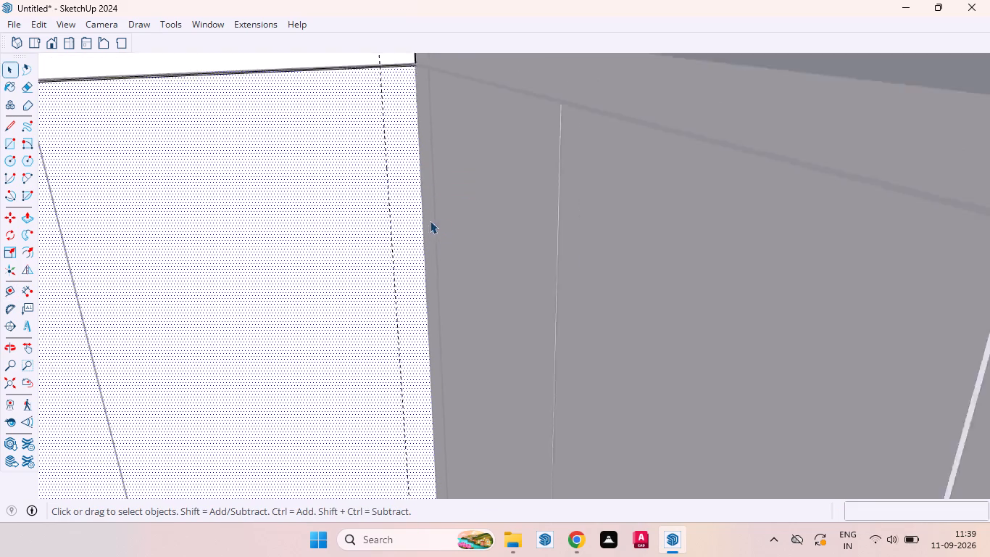
{"action": "scroll", "coordinate": [430, 220], "scroll_direction": "down", "scroll_amount": 20}
{"action": "scroll", "coordinate": [430, 220], "scroll_direction": "down", "scroll_amount": 4}
{"action": "left_click", "coordinate": [303, 272]}
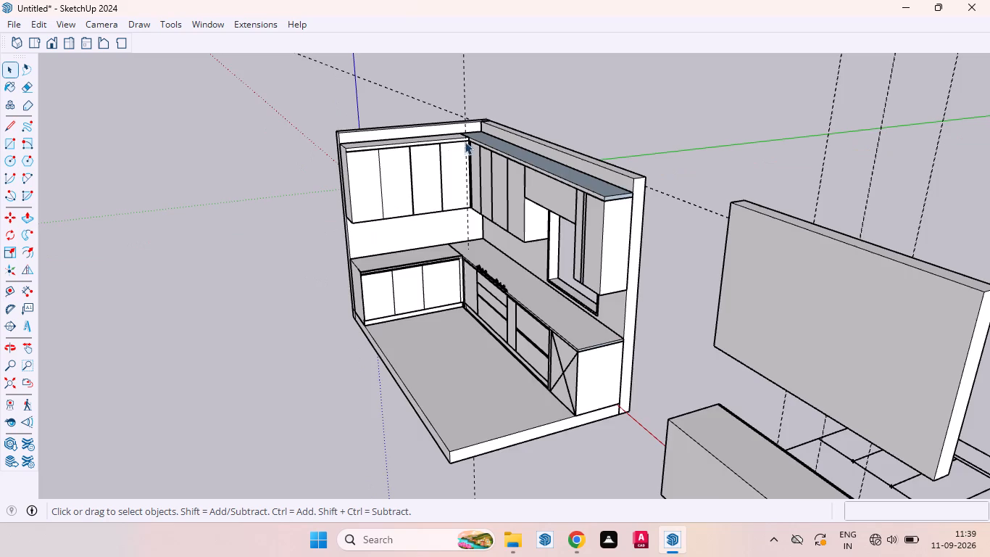
Examine the door divisions and the gap under the top strip on the four-door wall cabinet.
{"action": "scroll", "coordinate": [465, 141], "scroll_direction": "up", "scroll_amount": 5}
{"action": "scroll", "coordinate": [330, 199], "scroll_direction": "up", "scroll_amount": 3}
{"action": "left_click", "coordinate": [324, 210]}
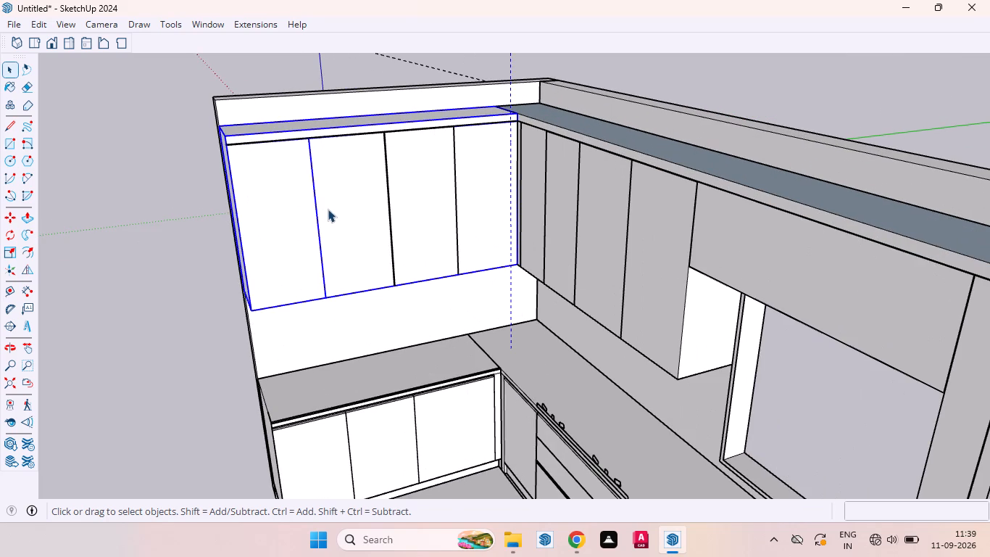
{"action": "triple_click", "coordinate": [359, 210]}
{"action": "left_click", "coordinate": [357, 210]}
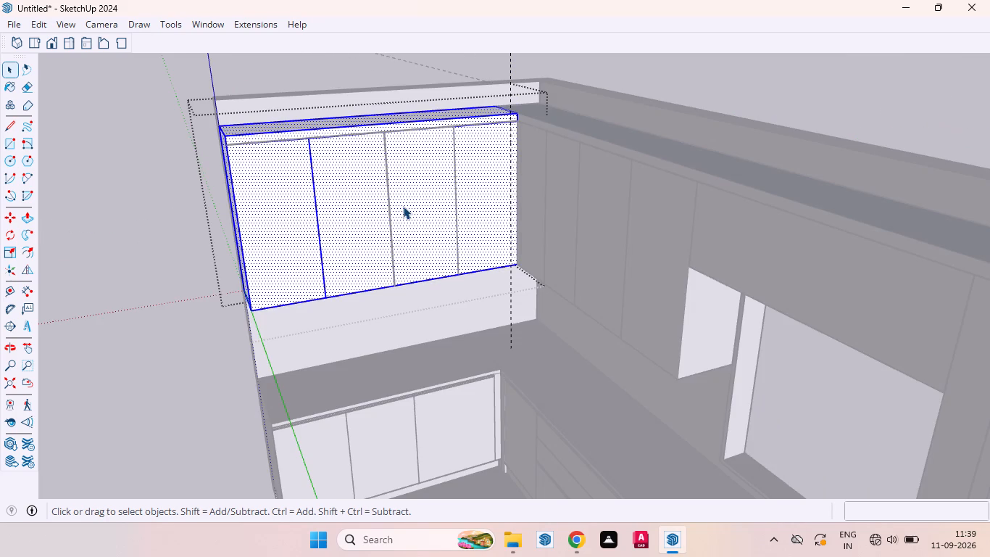
{"action": "left_click", "coordinate": [403, 206]}
{"action": "scroll", "coordinate": [396, 116], "scroll_direction": "up", "scroll_amount": 16}
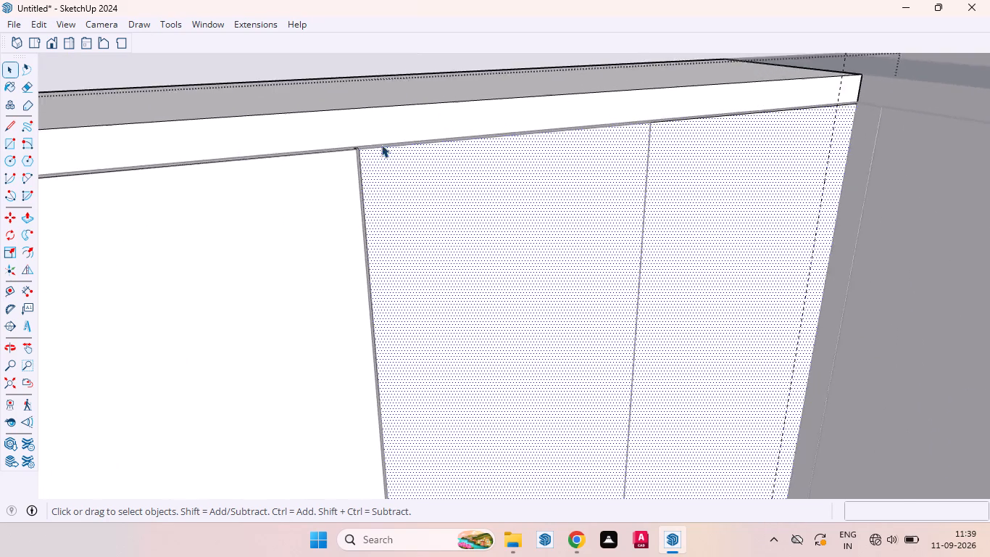
{"action": "scroll", "coordinate": [381, 144], "scroll_direction": "up", "scroll_amount": 15}
{"action": "scroll", "coordinate": [260, 182], "scroll_direction": "down", "scroll_amount": 20}
{"action": "scroll", "coordinate": [260, 182], "scroll_direction": "down", "scroll_amount": 1}
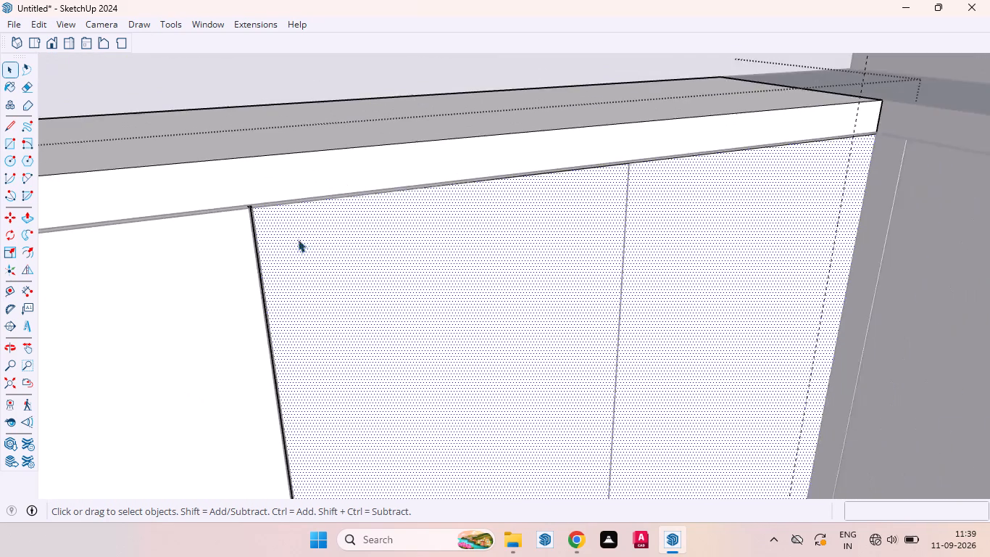
{"action": "scroll", "coordinate": [359, 218], "scroll_direction": "down", "scroll_amount": 16}
{"action": "scroll", "coordinate": [481, 194], "scroll_direction": "up", "scroll_amount": 1}
{"action": "scroll", "coordinate": [481, 194], "scroll_direction": "down", "scroll_amount": 2}
{"action": "left_click", "coordinate": [188, 305]}
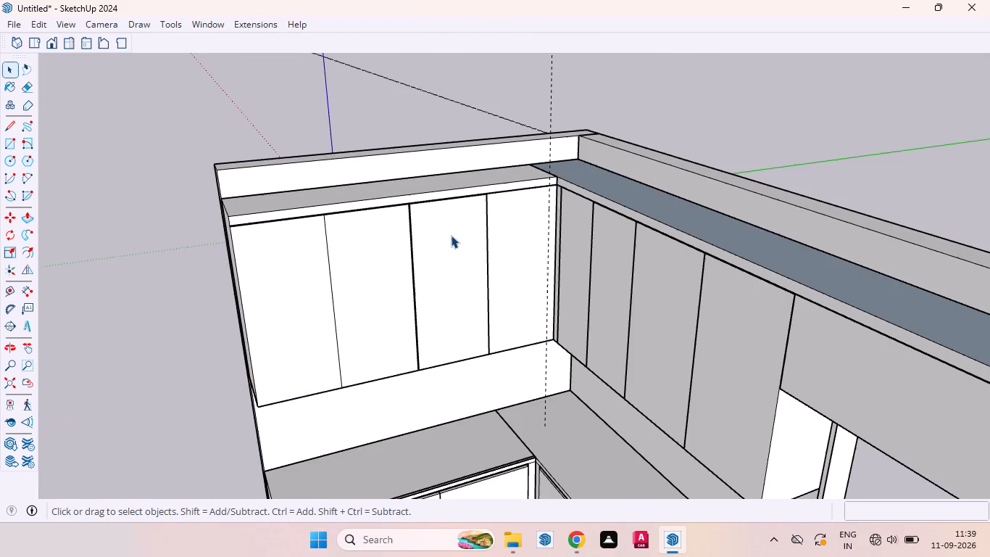
Inside the cabinet, draw a filler rectangle about 1 15/16" by 3' 4" from the guide below the top strip to the bottom corner.
{"action": "scroll", "coordinate": [570, 184], "scroll_direction": "up", "scroll_amount": 19}
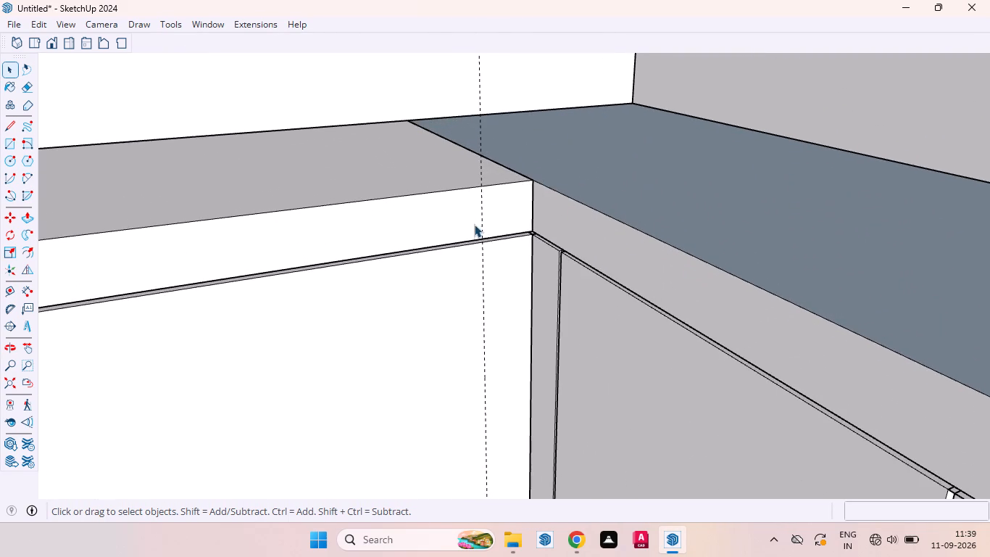
{"action": "scroll", "coordinate": [474, 221], "scroll_direction": "down", "scroll_amount": 8}
{"action": "middle_click_drag", "start_coordinate": [409, 293], "coordinate": [472, 188]}
{"action": "scroll", "coordinate": [433, 251], "scroll_direction": "down", "scroll_amount": 12}
{"action": "scroll", "coordinate": [462, 257], "scroll_direction": "up", "scroll_amount": 6}
{"action": "triple_click", "coordinate": [381, 320]}
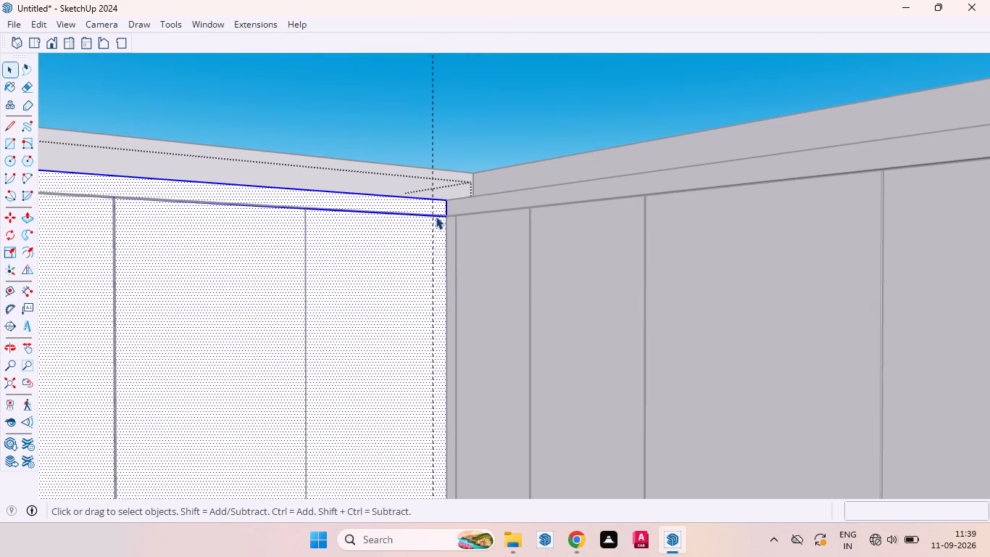
{"action": "key", "text": "r"}
{"action": "scroll", "coordinate": [438, 198], "scroll_direction": "up", "scroll_amount": 7}
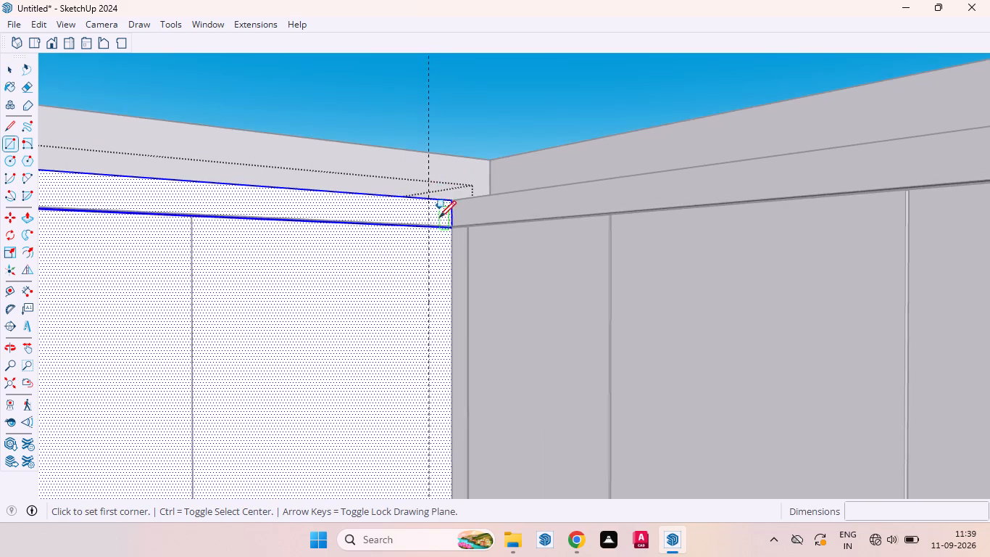
{"action": "scroll", "coordinate": [439, 218], "scroll_direction": "up", "scroll_amount": 8}
{"action": "left_click", "coordinate": [414, 224]}
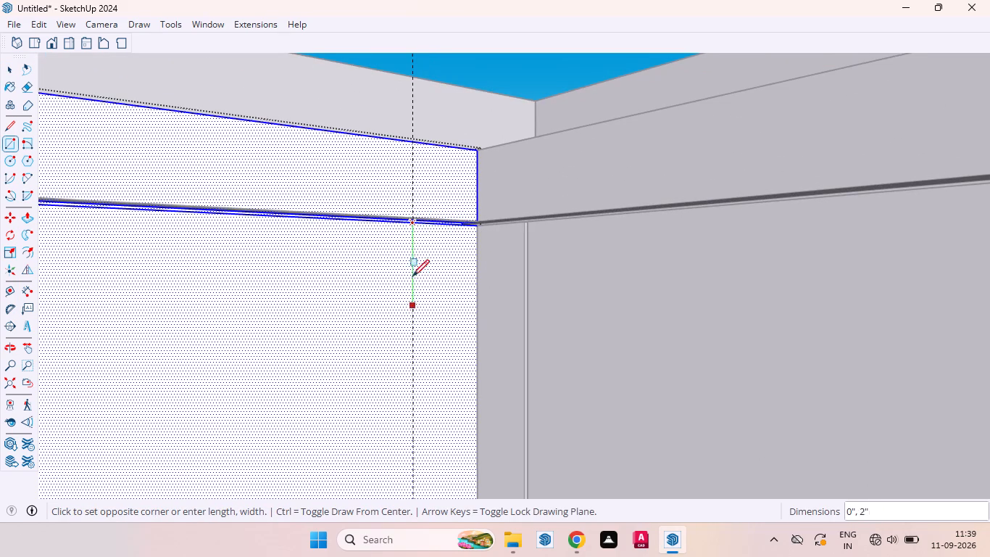
{"action": "scroll", "coordinate": [412, 273], "scroll_direction": "down", "scroll_amount": 20}
{"action": "scroll", "coordinate": [412, 273], "scroll_direction": "down", "scroll_amount": 6}
{"action": "scroll", "coordinate": [431, 384], "scroll_direction": "up", "scroll_amount": 16}
{"action": "left_click", "coordinate": [454, 372]}
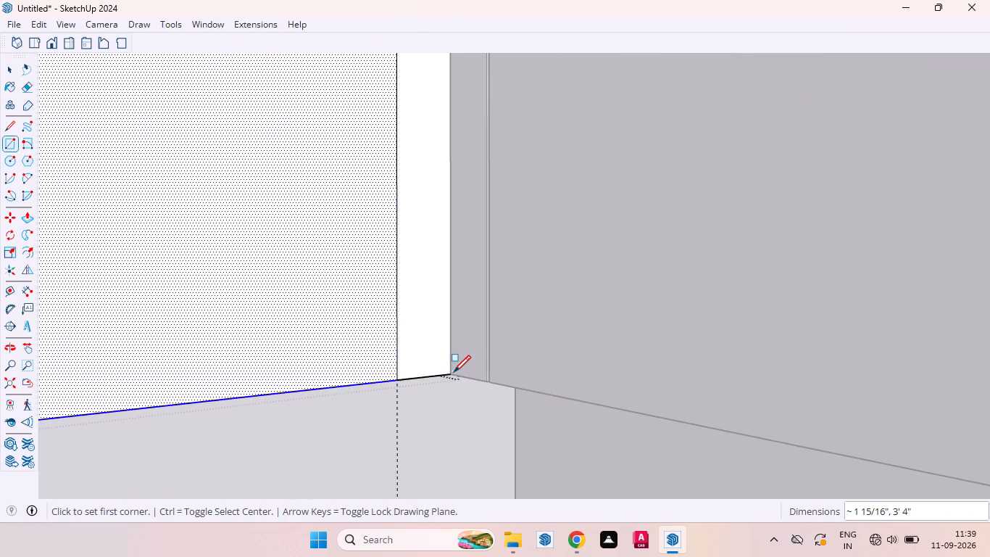
{"action": "key", "text": "space"}
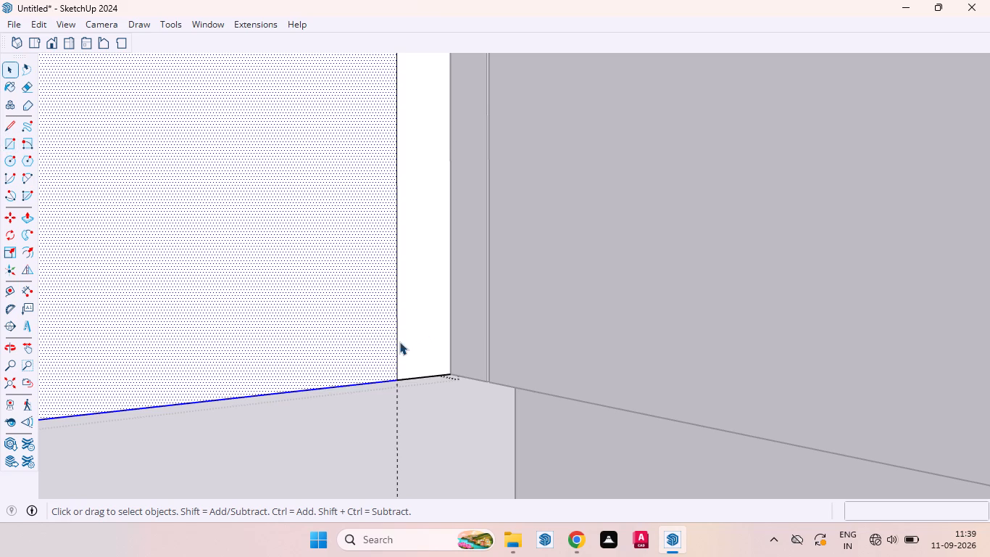
Copy the corner filler's vertical edge 3 mm towards the doors to outline a narrow gap strip.
{"action": "left_click", "coordinate": [415, 344]}
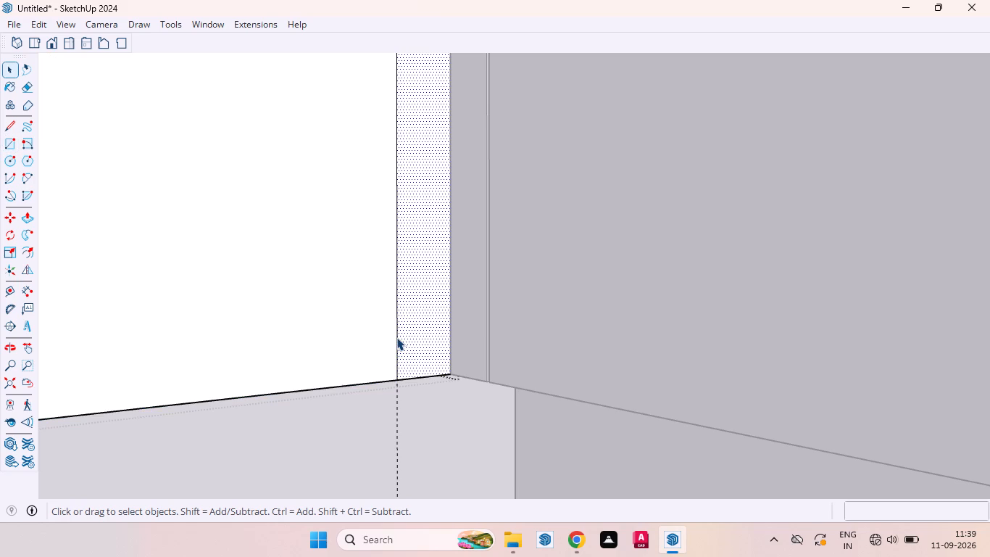
{"action": "left_click", "coordinate": [396, 337]}
{"action": "key", "text": "m"}
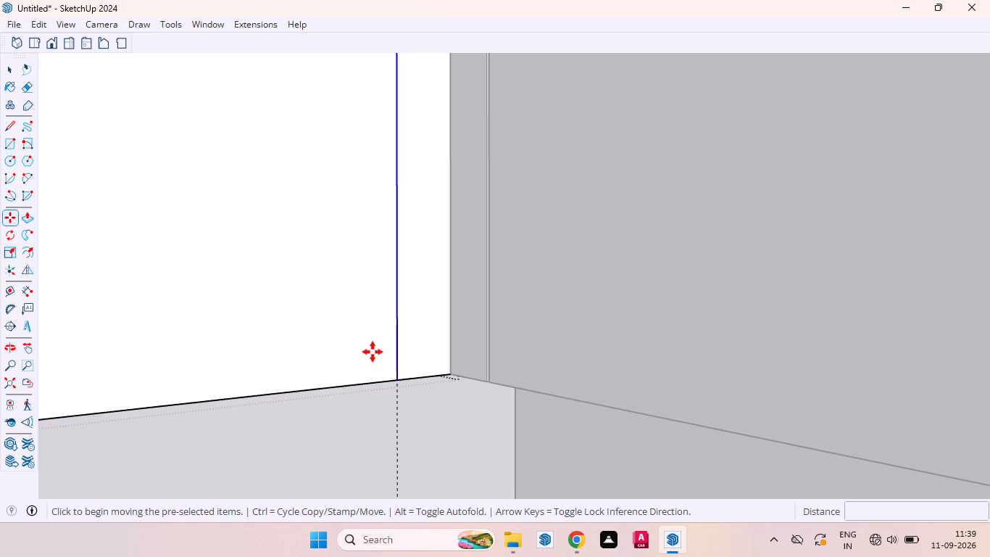
{"action": "left_click", "coordinate": [398, 382]}
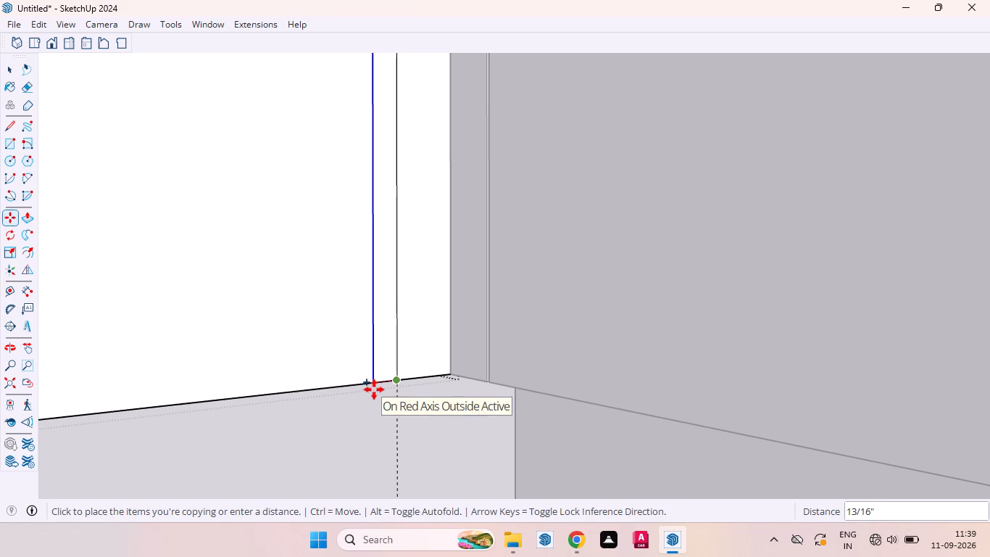
{"action": "type", "text": "3mm"}
{"action": "key", "text": "Return"}
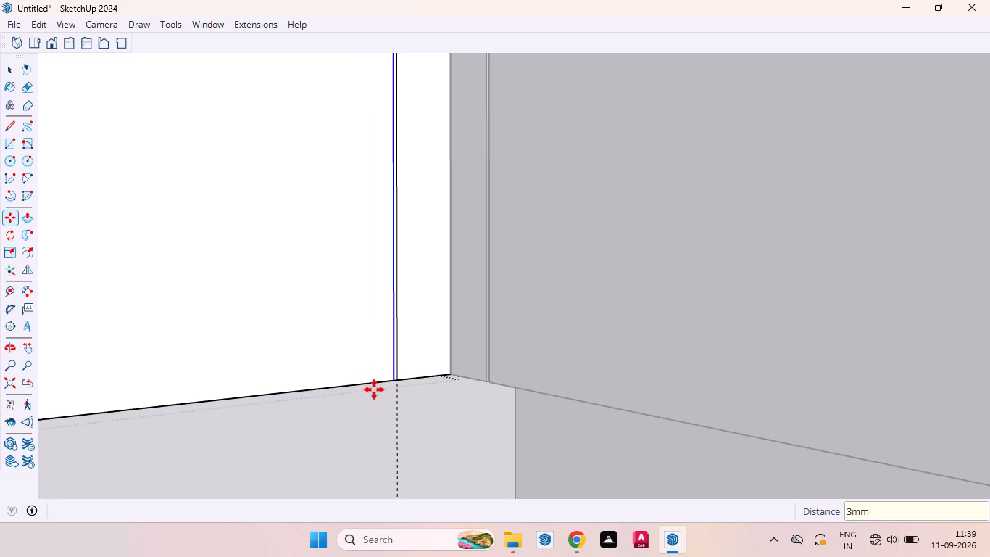
{"action": "key", "text": "space"}
Push the narrow gap strip beside the corner filler 18 mm into the cabinet.
{"action": "scroll", "coordinate": [389, 334], "scroll_direction": "up", "scroll_amount": 10}
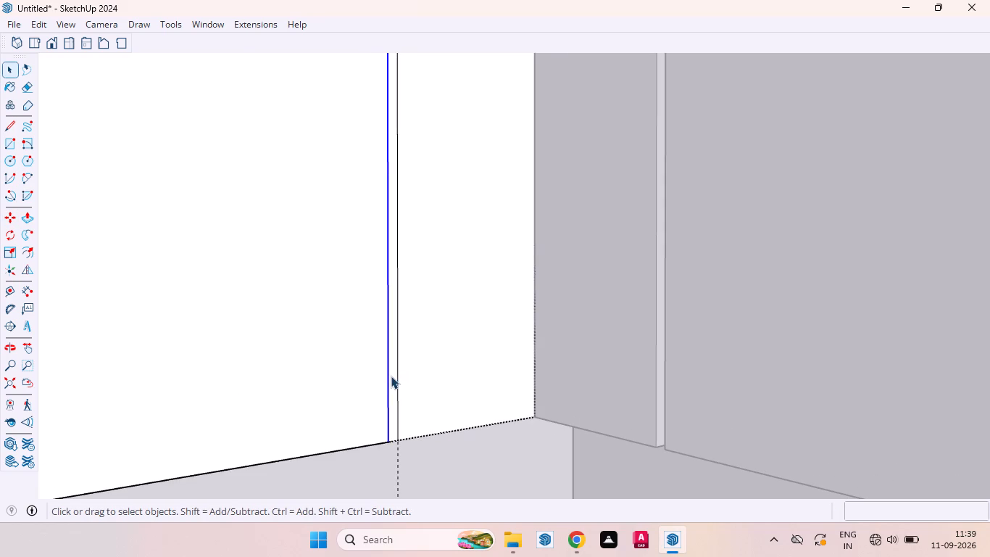
{"action": "left_click", "coordinate": [391, 376]}
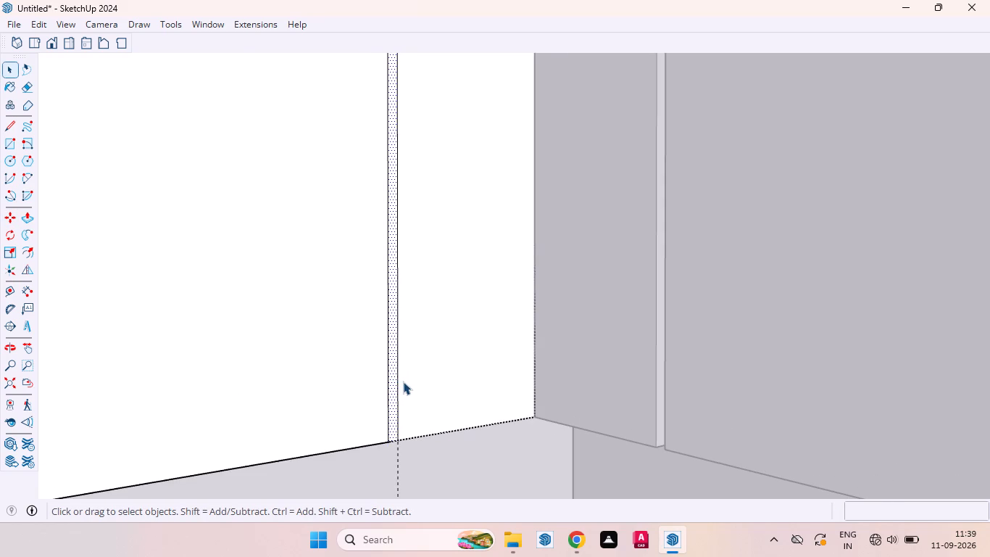
{"action": "key", "text": "p"}
{"action": "scroll", "coordinate": [399, 405], "scroll_direction": "up", "scroll_amount": 8}
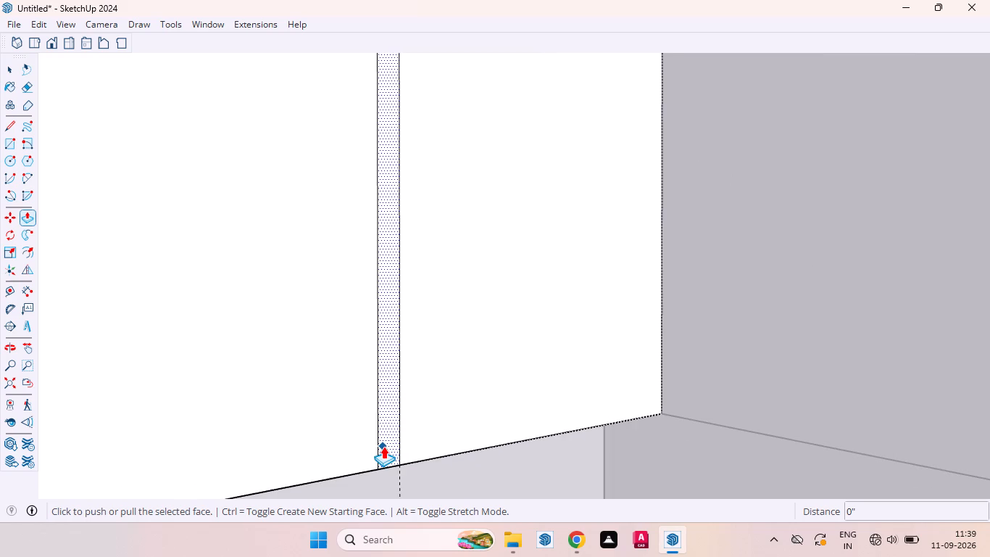
{"action": "scroll", "coordinate": [392, 383], "scroll_direction": "down", "scroll_amount": 5}
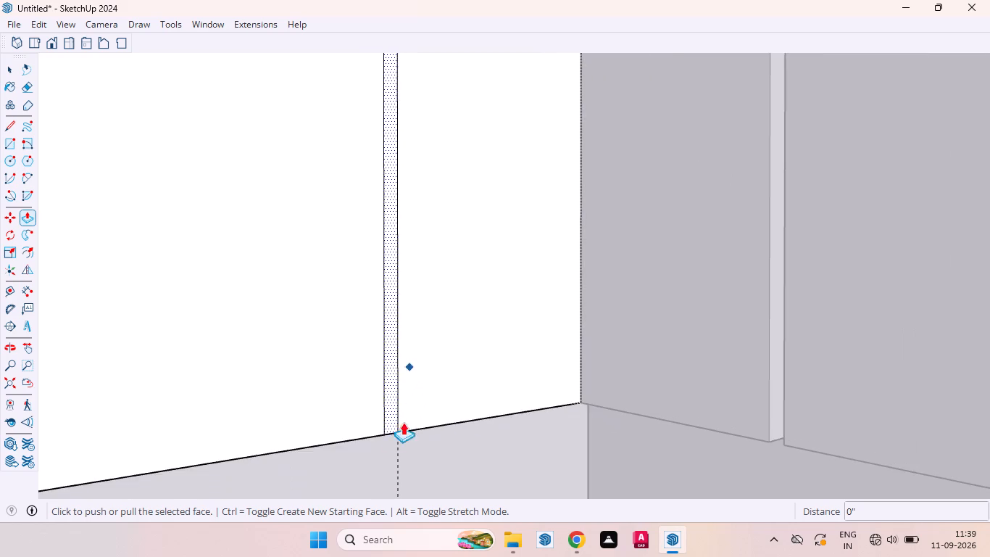
{"action": "scroll", "coordinate": [392, 433], "scroll_direction": "up", "scroll_amount": 9}
{"action": "scroll", "coordinate": [391, 435], "scroll_direction": "down", "scroll_amount": 7}
{"action": "left_click_drag", "start_coordinate": [406, 417], "coordinate": [403, 415]}
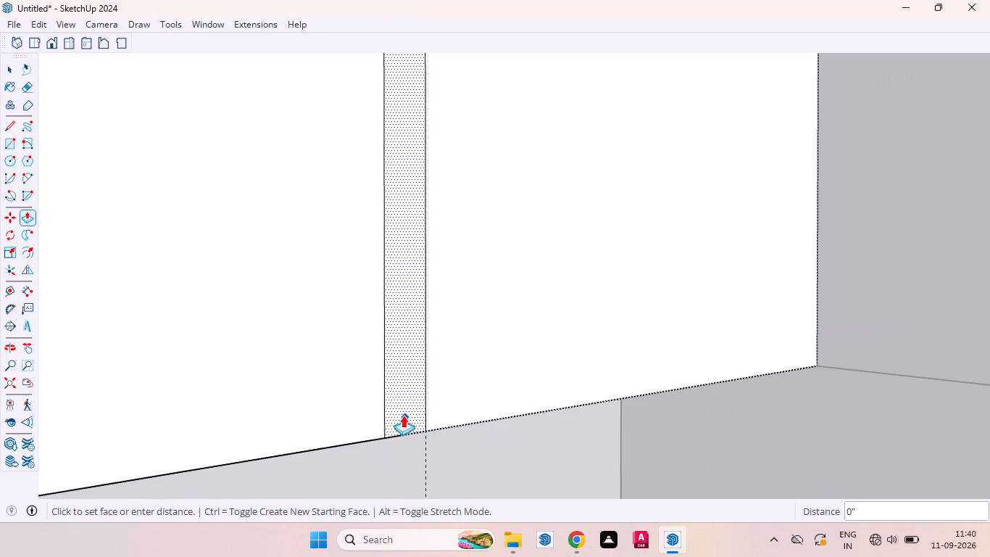
{"action": "left_click_drag", "start_coordinate": [403, 415], "coordinate": [385, 409]}
{"action": "type", "text": "18mm"}
{"action": "key", "text": "Return"}
{"action": "key", "text": "space"}
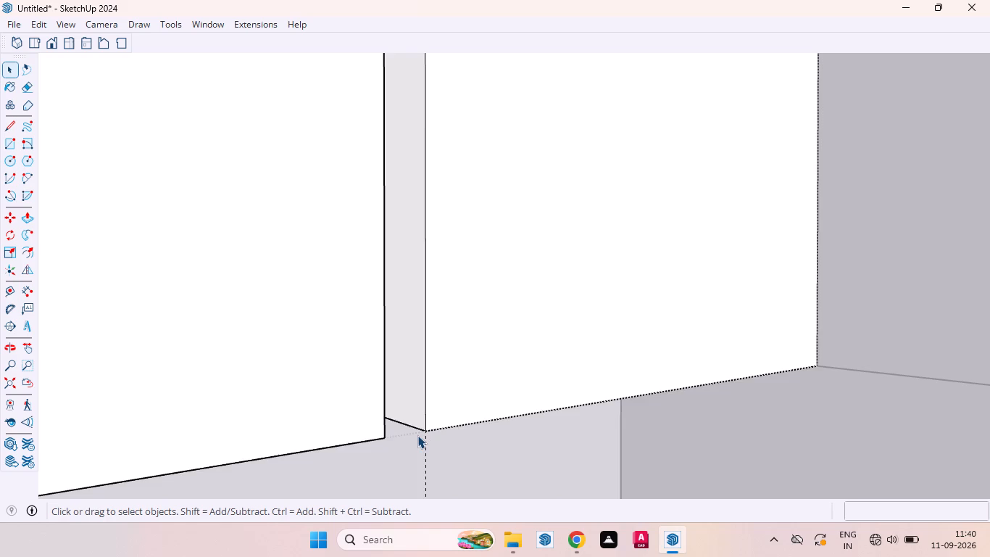
Inside the cabinet, draw a 3' 4" vertical line along the door division nearest the corner, from the bottom edge to the top strip.
{"action": "scroll", "coordinate": [425, 429], "scroll_direction": "down", "scroll_amount": 20}
{"action": "scroll", "coordinate": [425, 429], "scroll_direction": "down", "scroll_amount": 14}
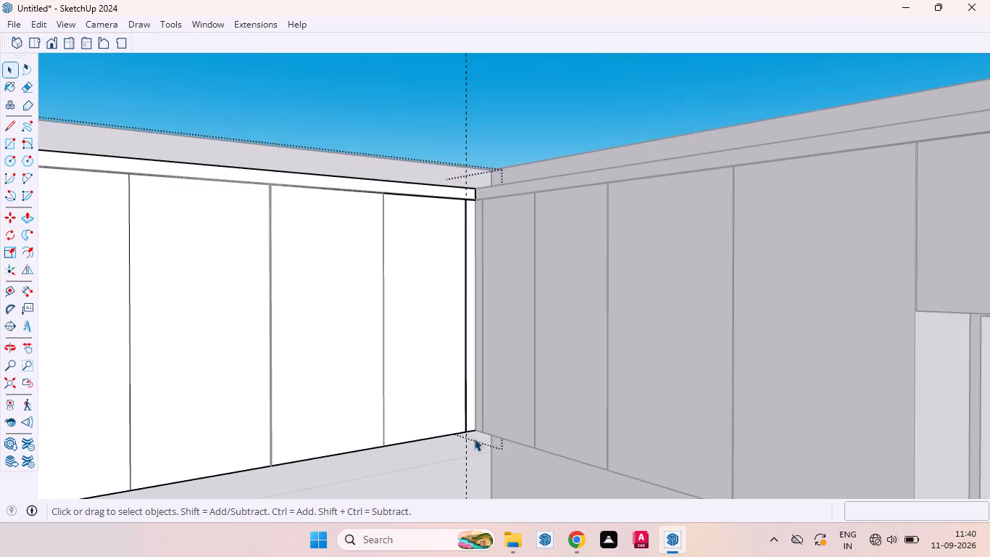
{"action": "scroll", "coordinate": [403, 435], "scroll_direction": "up", "scroll_amount": 5}
{"action": "left_click", "coordinate": [413, 407]}
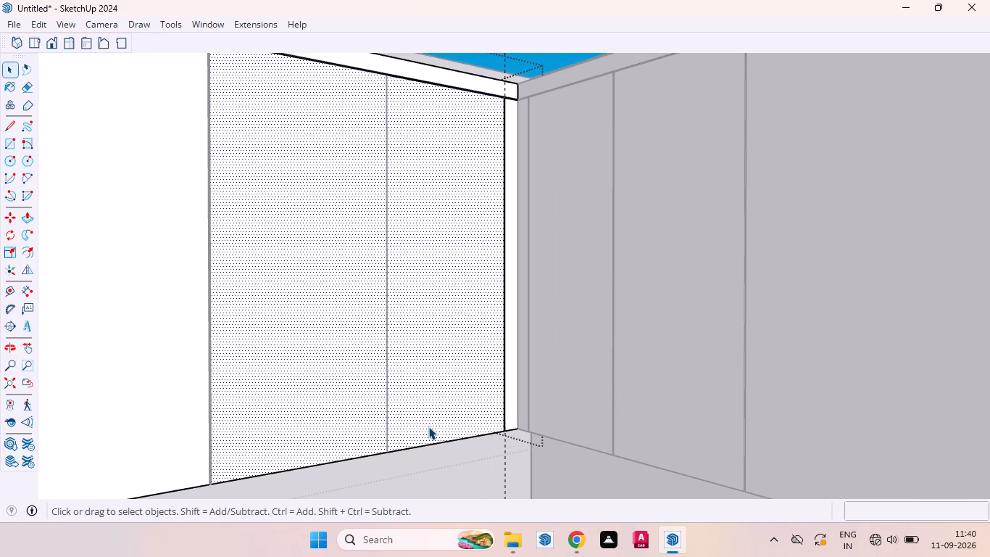
{"action": "key", "text": "l"}
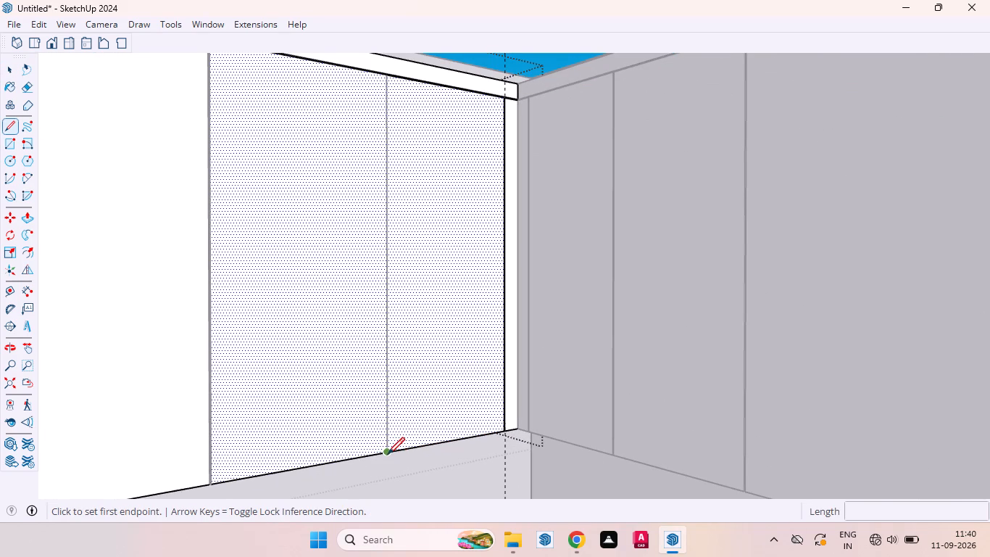
{"action": "left_click", "coordinate": [388, 454]}
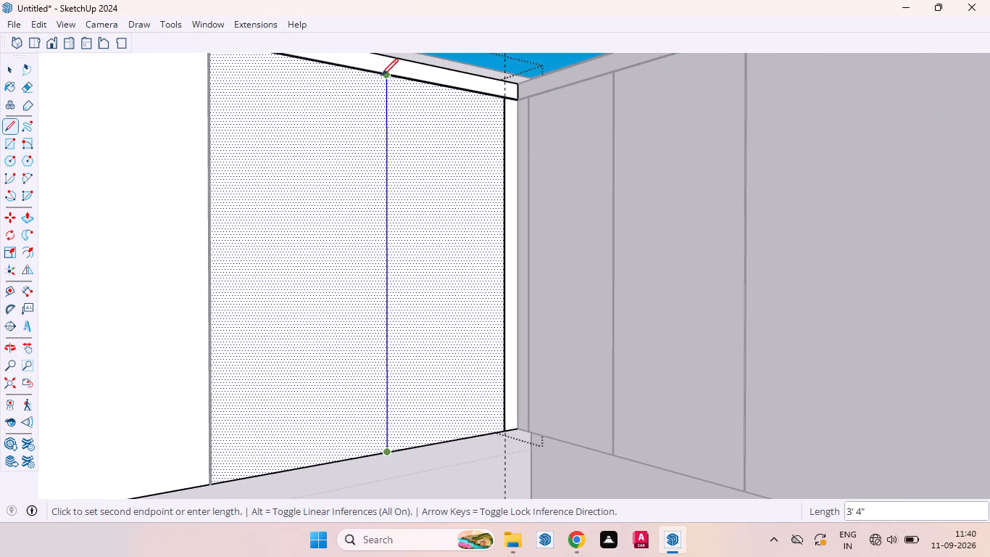
{"action": "left_click", "coordinate": [384, 75]}
{"action": "scroll", "coordinate": [388, 81], "scroll_direction": "up", "scroll_amount": 2}
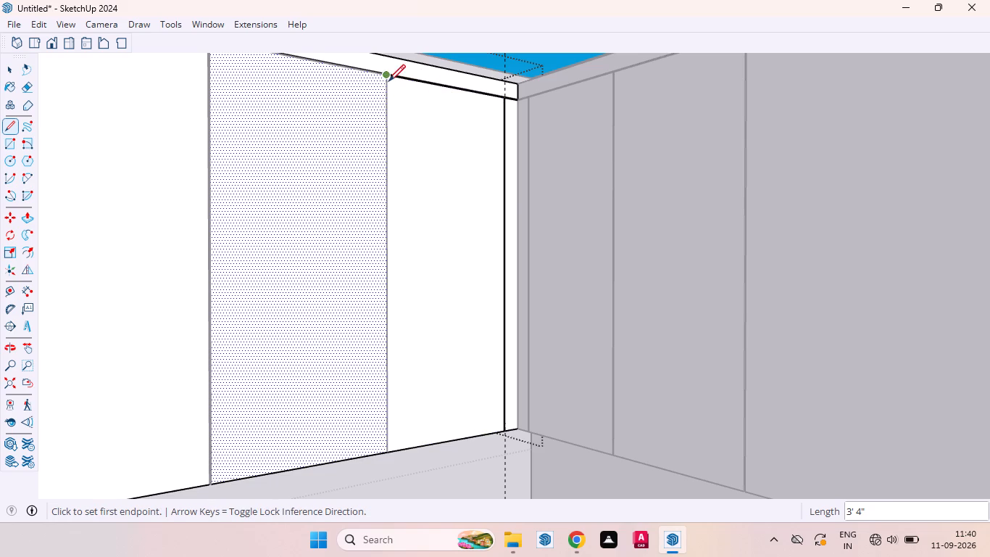
{"action": "scroll", "coordinate": [388, 81], "scroll_direction": "up", "scroll_amount": 3}
{"action": "key", "text": "space"}
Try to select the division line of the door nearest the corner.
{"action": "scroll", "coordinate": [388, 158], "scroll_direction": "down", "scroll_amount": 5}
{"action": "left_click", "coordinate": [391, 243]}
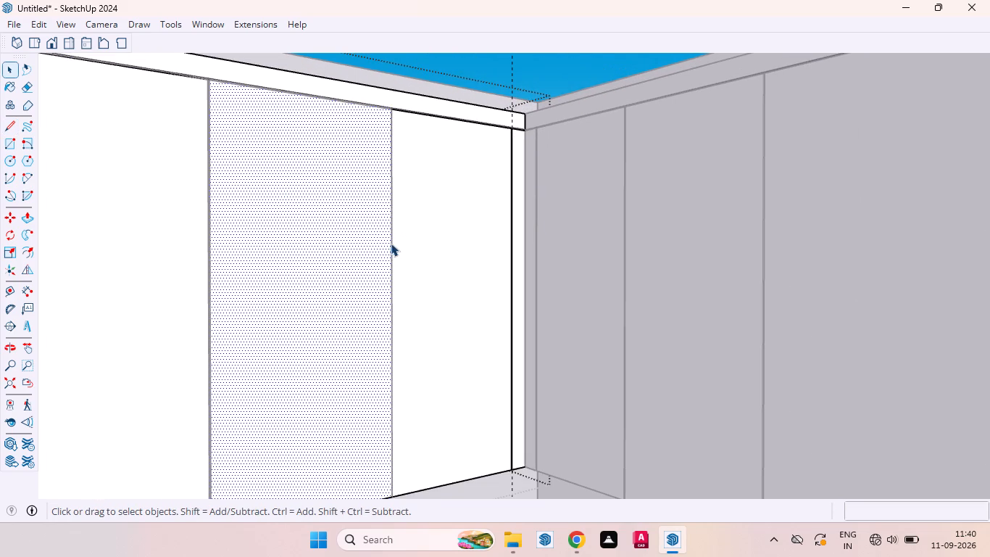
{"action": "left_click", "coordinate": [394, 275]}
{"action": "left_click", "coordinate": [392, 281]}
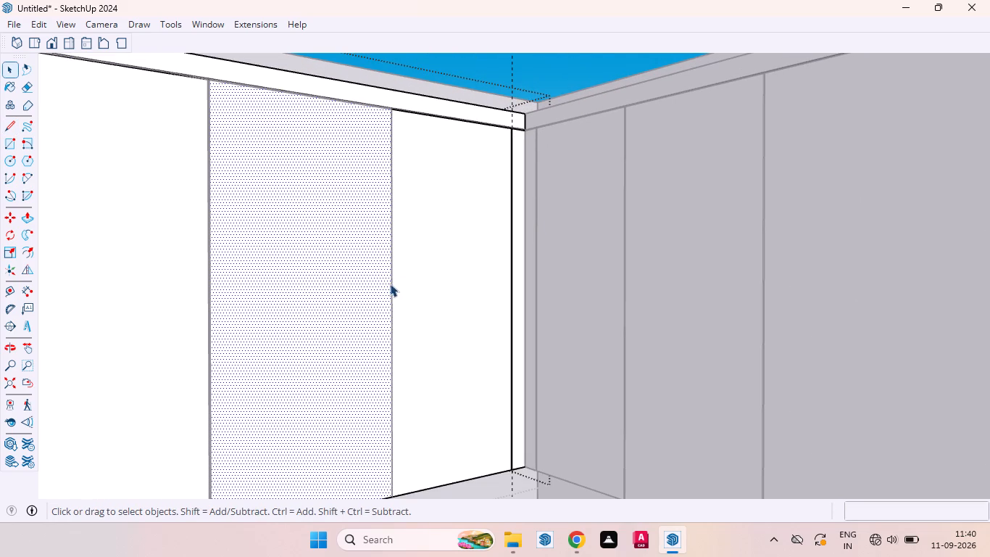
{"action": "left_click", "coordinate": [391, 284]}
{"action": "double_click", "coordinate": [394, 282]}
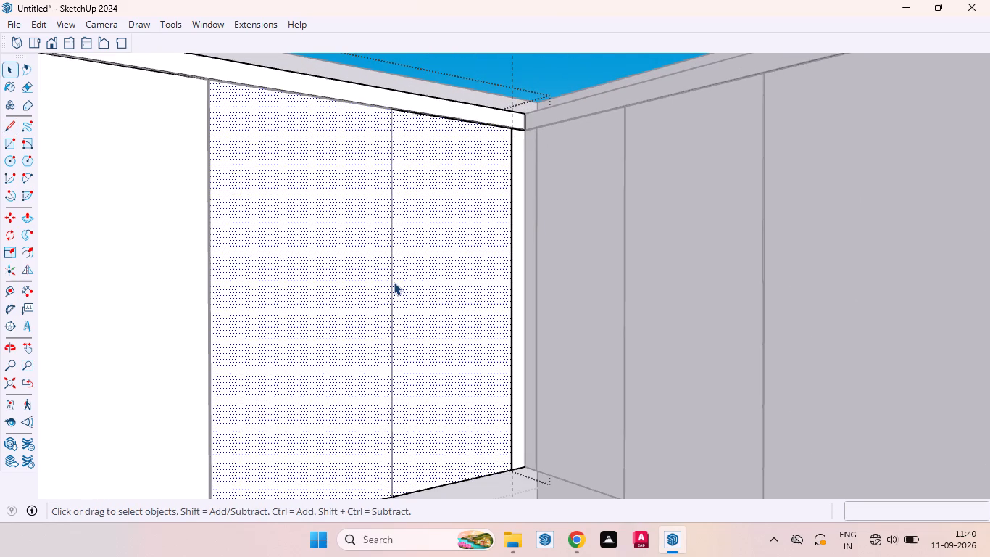
Reopen the cabinet group and retrace the division nearest the corner with a 3' 4" line from the top strip to the bottom edge.
{"action": "scroll", "coordinate": [391, 326], "scroll_direction": "down", "scroll_amount": 11}
{"action": "middle_click_drag", "start_coordinate": [387, 352], "coordinate": [270, 424]}
{"action": "scroll", "coordinate": [367, 300], "scroll_direction": "up", "scroll_amount": 5}
{"action": "left_click", "coordinate": [332, 122]}
{"action": "left_click", "coordinate": [387, 303]}
{"action": "double_click", "coordinate": [394, 294]}
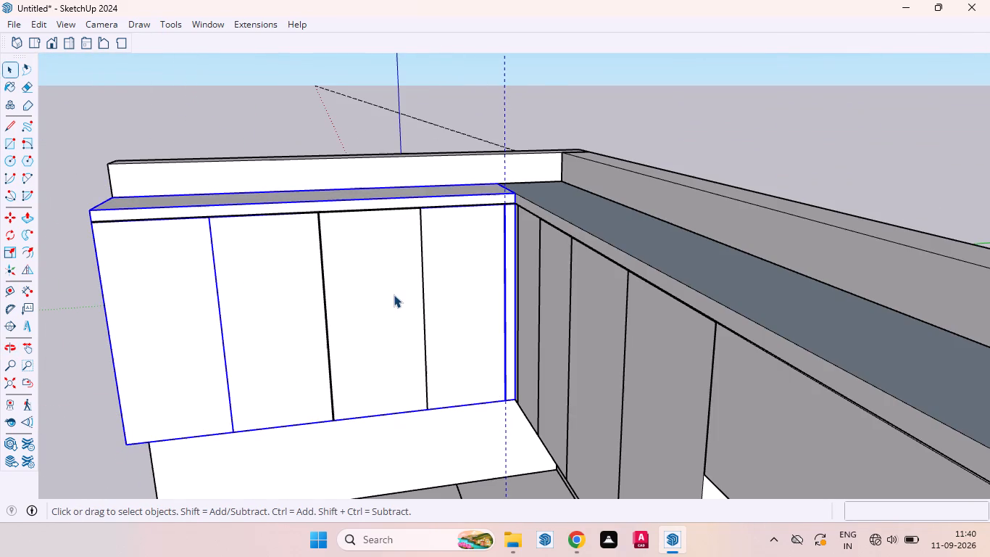
{"action": "left_click", "coordinate": [394, 294]}
{"action": "scroll", "coordinate": [405, 195], "scroll_direction": "up", "scroll_amount": 3}
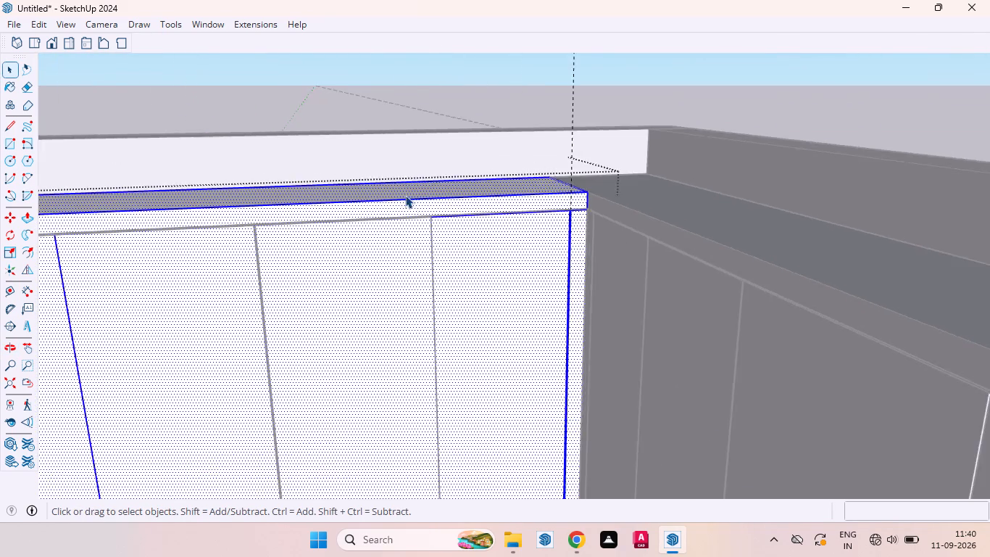
{"action": "scroll", "coordinate": [405, 195], "scroll_direction": "up", "scroll_amount": 20}
{"action": "scroll", "coordinate": [405, 195], "scroll_direction": "up", "scroll_amount": 7}
{"action": "middle_click_drag", "start_coordinate": [438, 213], "coordinate": [469, 173]}
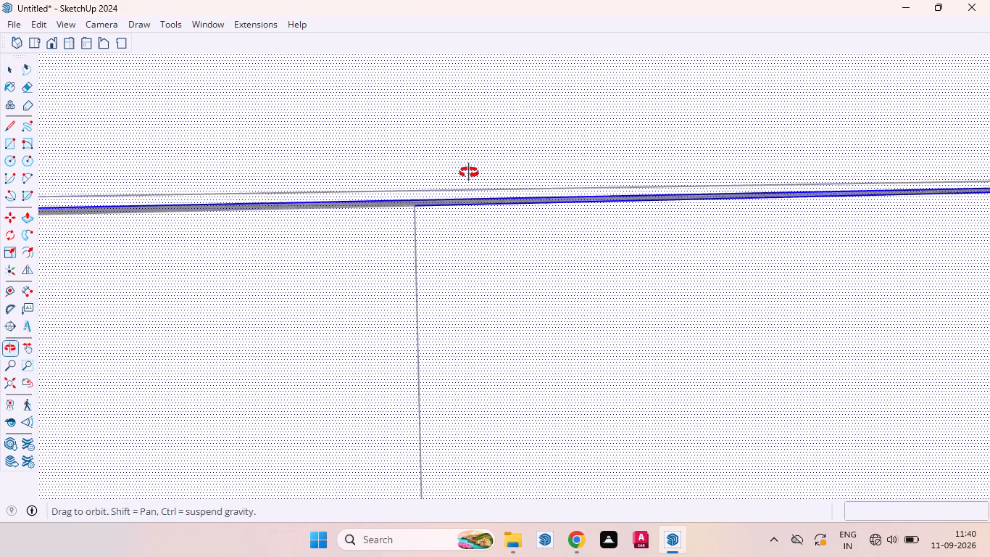
{"action": "middle_click_drag", "start_coordinate": [469, 173], "coordinate": [470, 171]}
{"action": "key", "text": "l"}
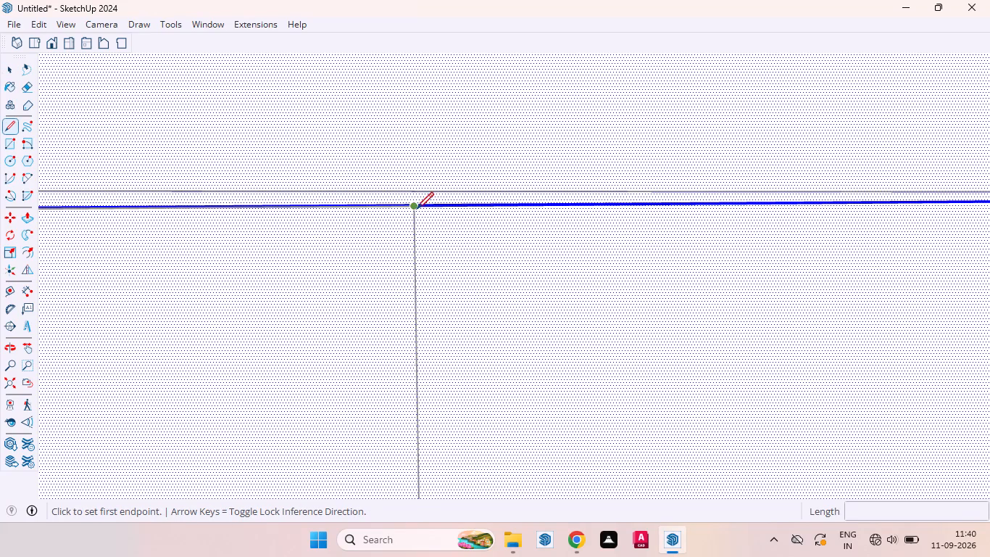
{"action": "left_click", "coordinate": [414, 208]}
{"action": "scroll", "coordinate": [419, 292], "scroll_direction": "down", "scroll_amount": 9}
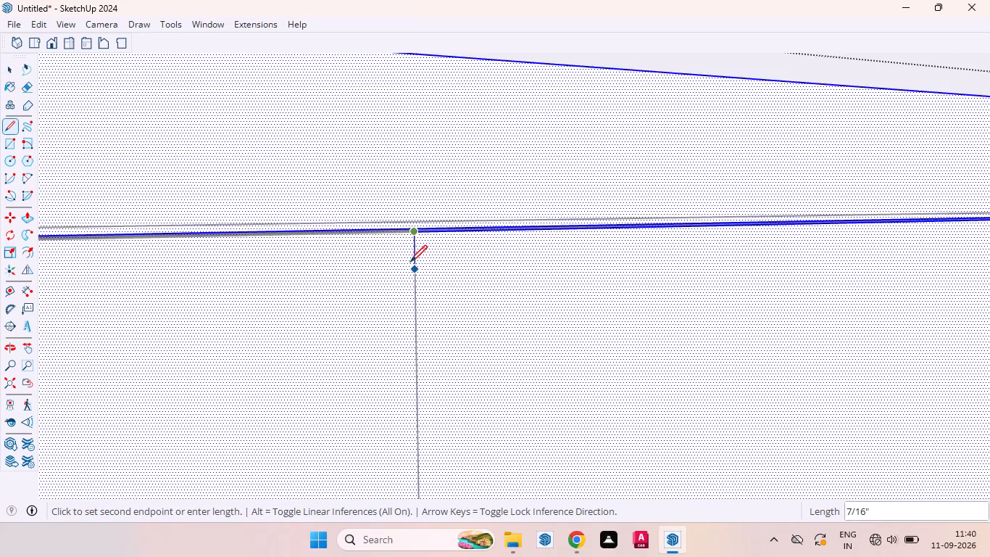
{"action": "scroll", "coordinate": [410, 262], "scroll_direction": "down", "scroll_amount": 20}
{"action": "scroll", "coordinate": [410, 262], "scroll_direction": "down", "scroll_amount": 4}
{"action": "scroll", "coordinate": [457, 218], "scroll_direction": "down", "scroll_amount": 13}
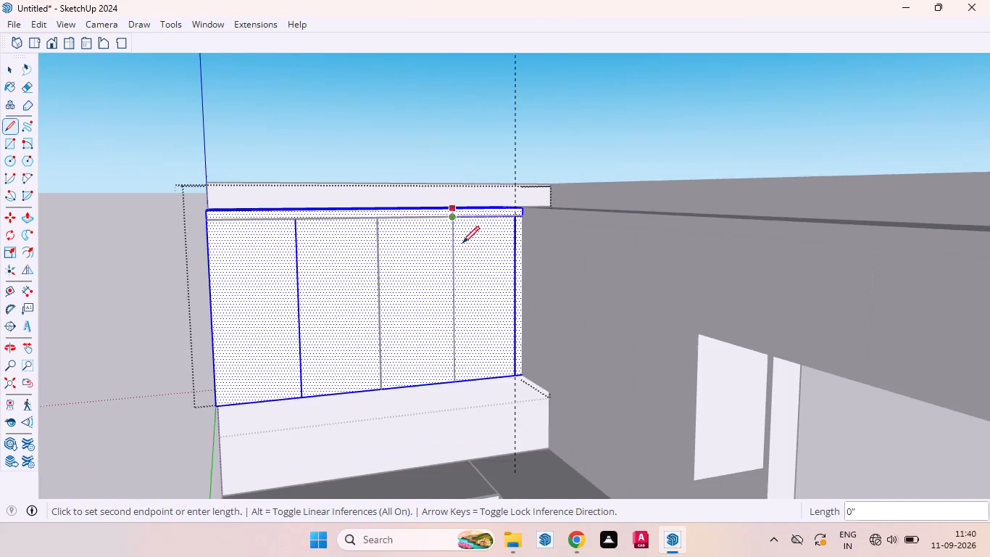
{"action": "scroll", "coordinate": [467, 366], "scroll_direction": "up", "scroll_amount": 11}
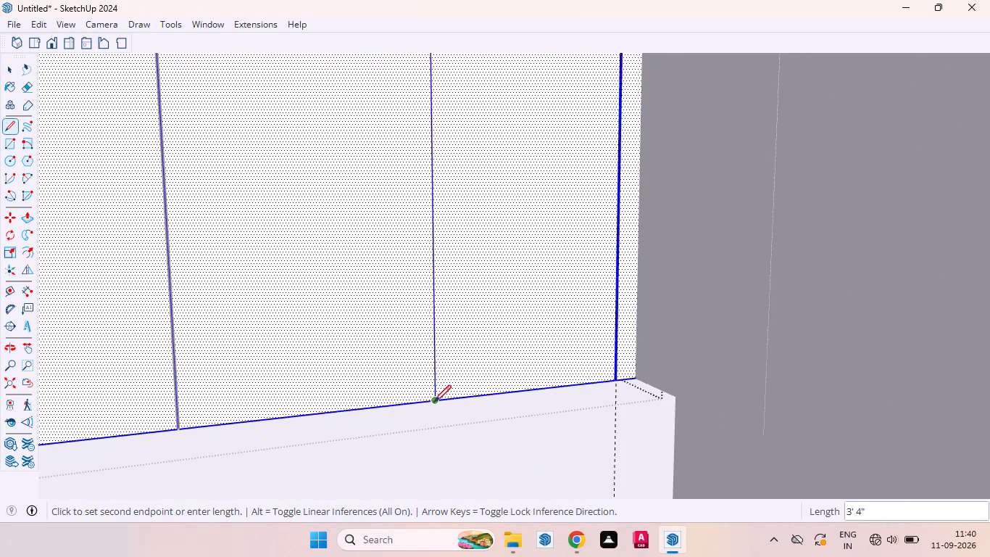
{"action": "left_click", "coordinate": [434, 402]}
{"action": "key", "text": "space"}
{"action": "left_click", "coordinate": [457, 341]}
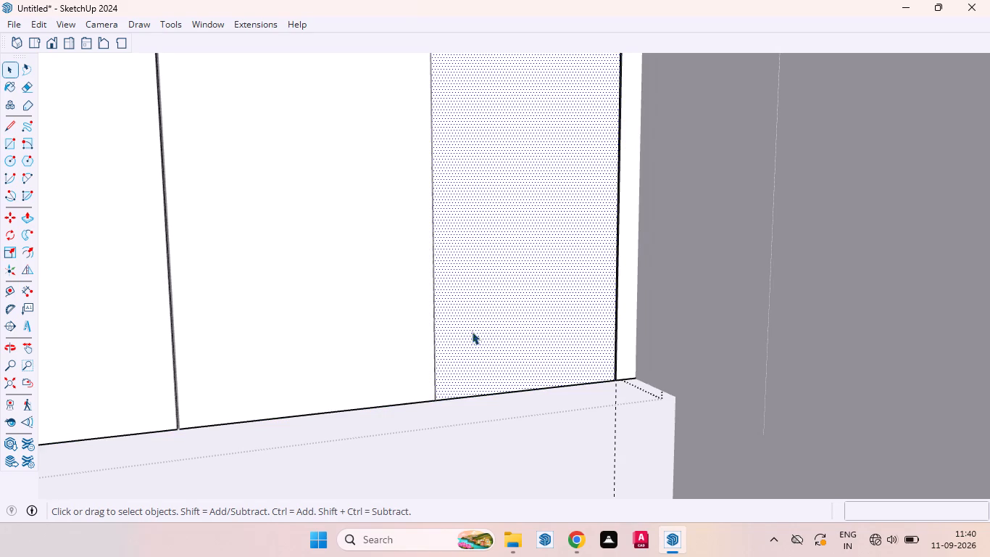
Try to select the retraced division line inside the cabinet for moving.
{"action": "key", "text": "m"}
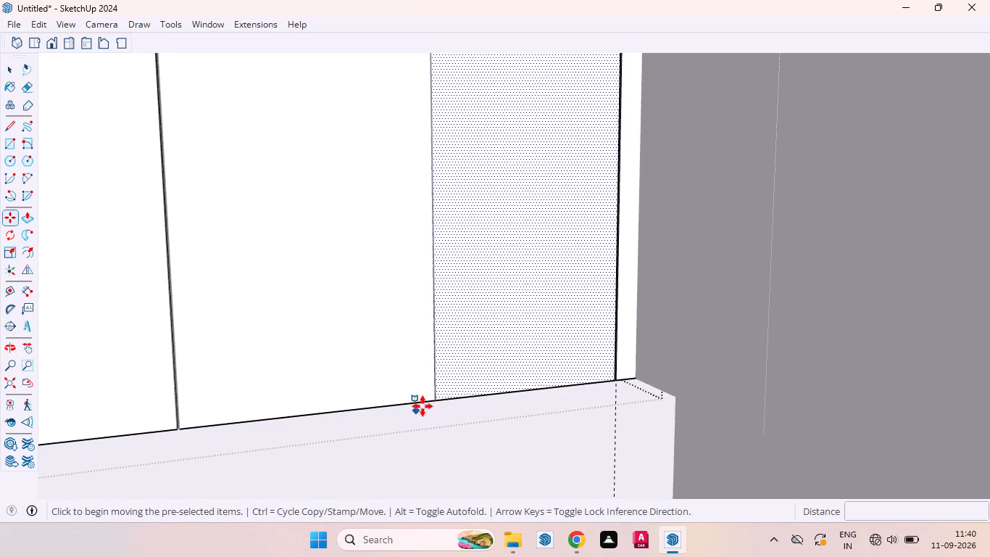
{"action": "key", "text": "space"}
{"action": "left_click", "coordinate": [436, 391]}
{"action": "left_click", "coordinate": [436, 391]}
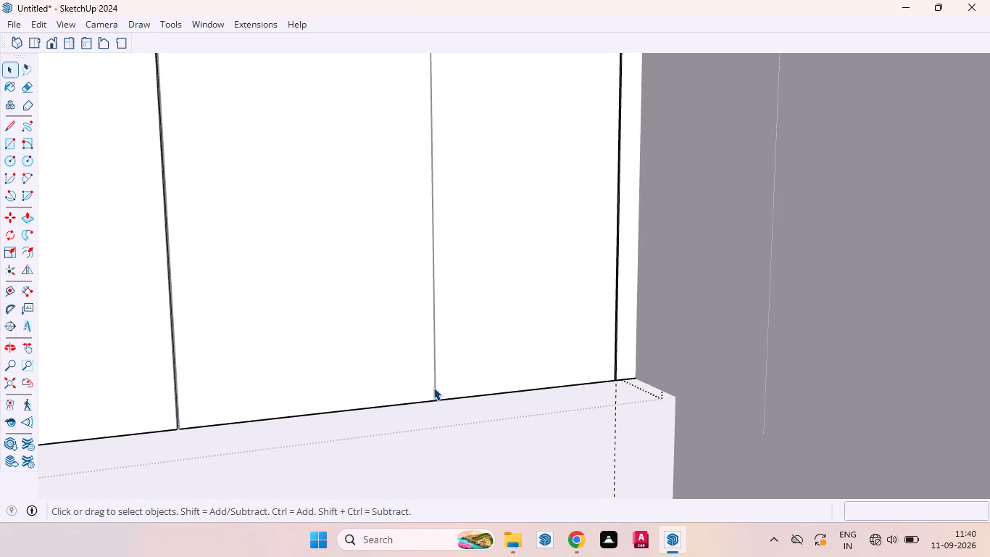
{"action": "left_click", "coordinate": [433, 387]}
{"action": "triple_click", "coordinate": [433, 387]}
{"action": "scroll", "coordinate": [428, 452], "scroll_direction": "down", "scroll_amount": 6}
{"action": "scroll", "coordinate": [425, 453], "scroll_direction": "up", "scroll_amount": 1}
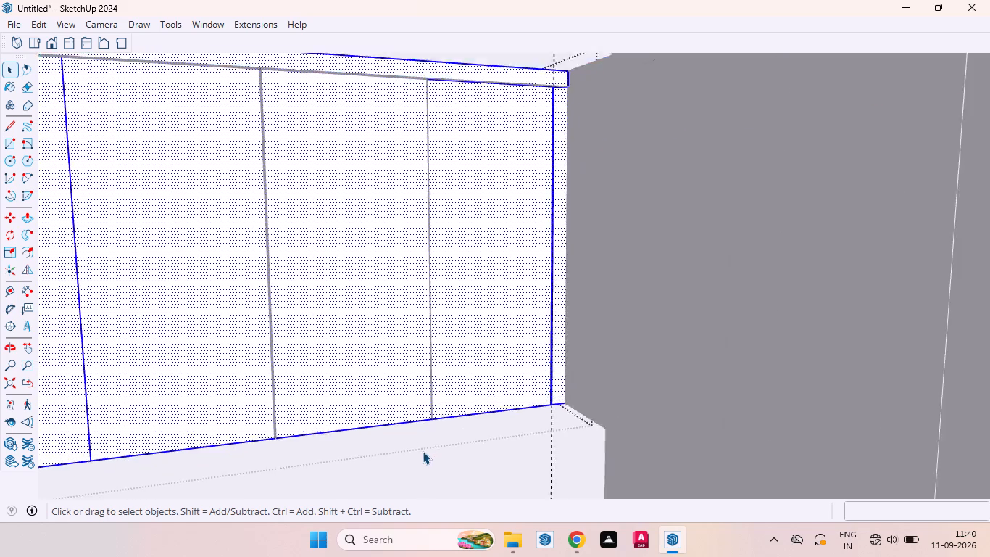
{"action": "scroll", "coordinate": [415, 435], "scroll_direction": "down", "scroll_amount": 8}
Outside the cabinet group, copy the division line nearest the corner 3 mm away from the corner to mark a door gap.
{"action": "left_click", "coordinate": [93, 413]}
{"action": "left_click", "coordinate": [423, 359]}
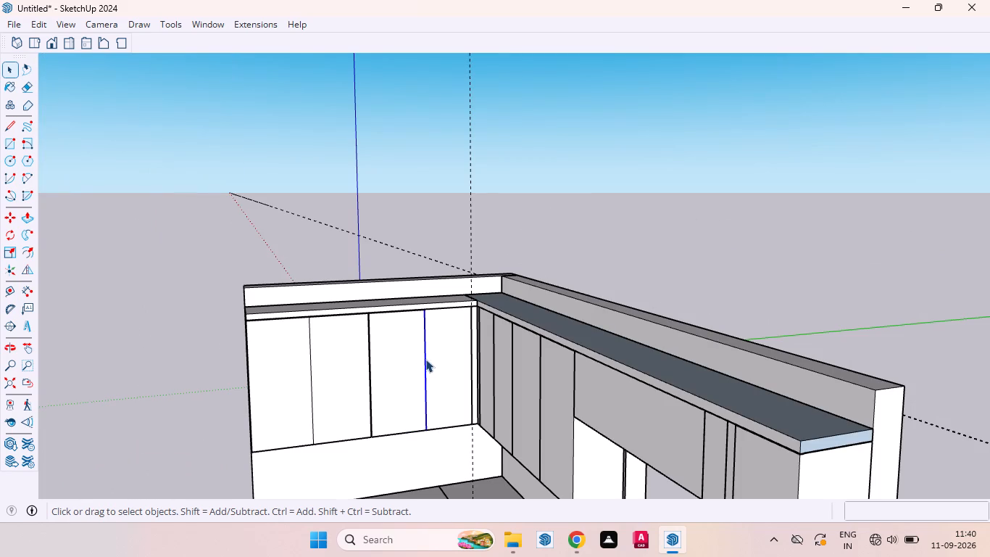
{"action": "key", "text": "m"}
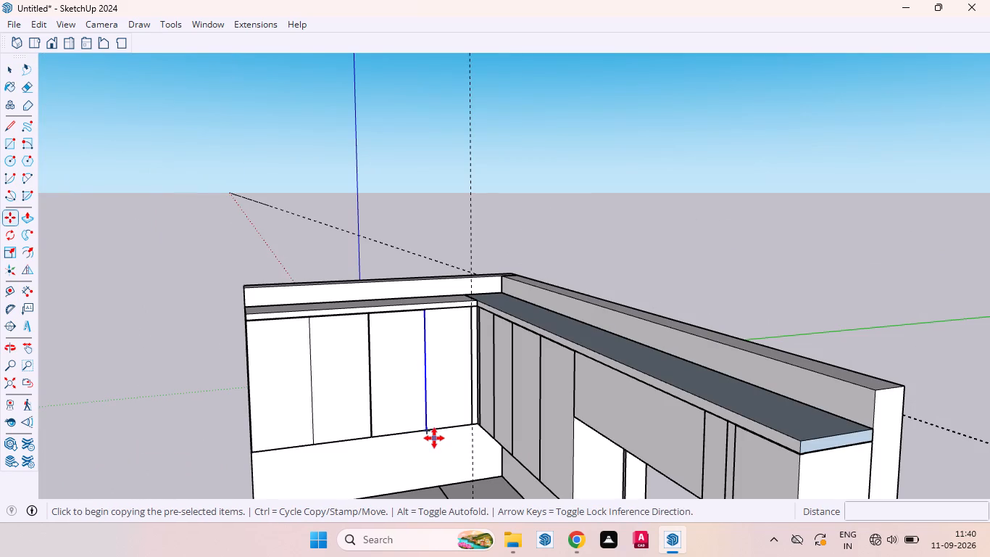
{"action": "scroll", "coordinate": [444, 417], "scroll_direction": "up", "scroll_amount": 14}
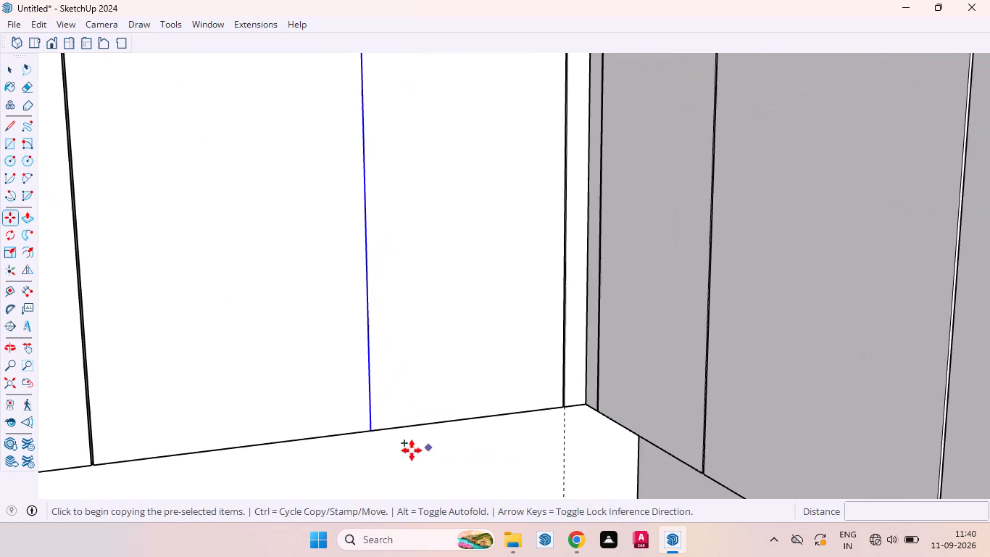
{"action": "left_click", "coordinate": [367, 432]}
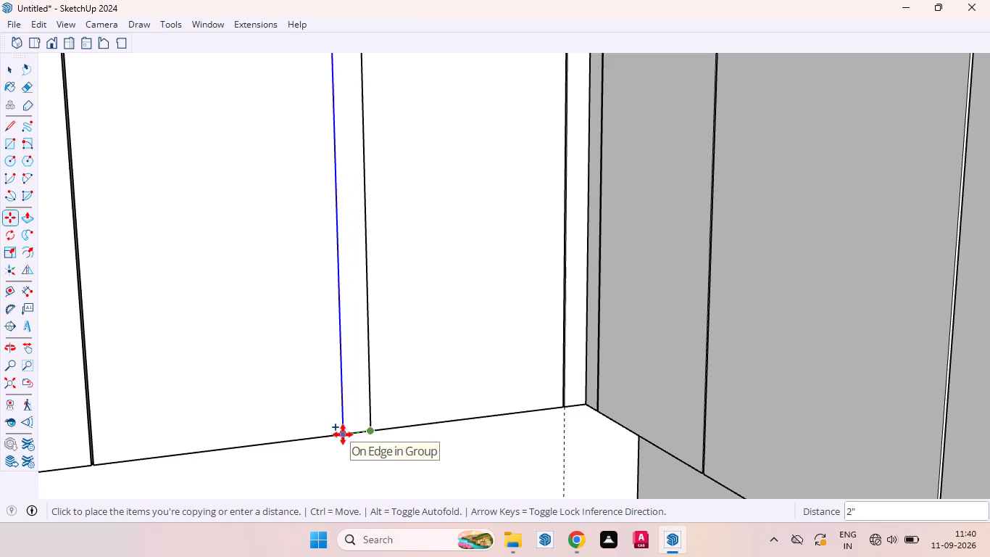
{"action": "type", "text": "3mm"}
{"action": "key", "text": "Return"}
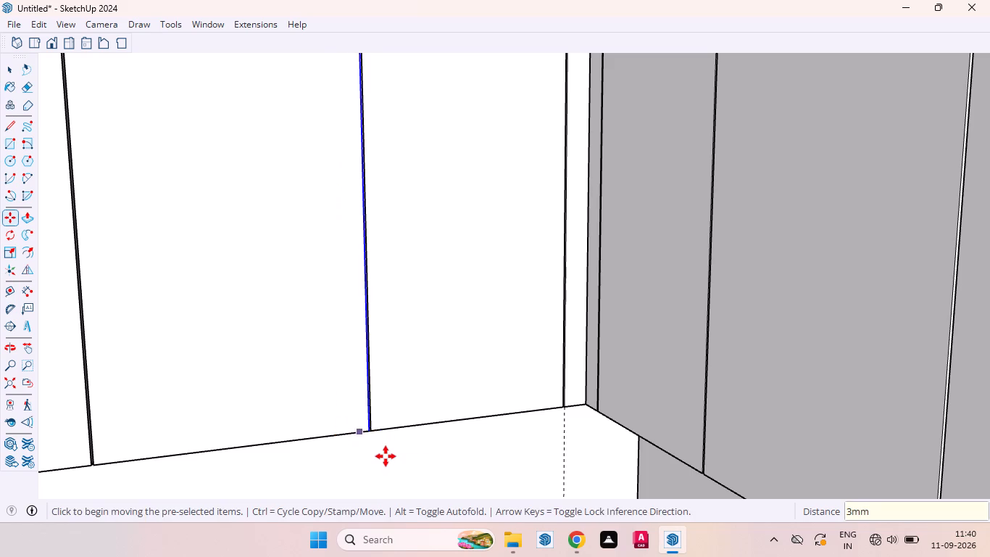
{"action": "key", "text": "space"}
Reopen the side-wall cabinet group and draw a 3' 4" tall rectangle filling the 3 mm gap between the two division lines nearest the corner.
{"action": "scroll", "coordinate": [359, 364], "scroll_direction": "up", "scroll_amount": 20}
{"action": "scroll", "coordinate": [359, 364], "scroll_direction": "up", "scroll_amount": 2}
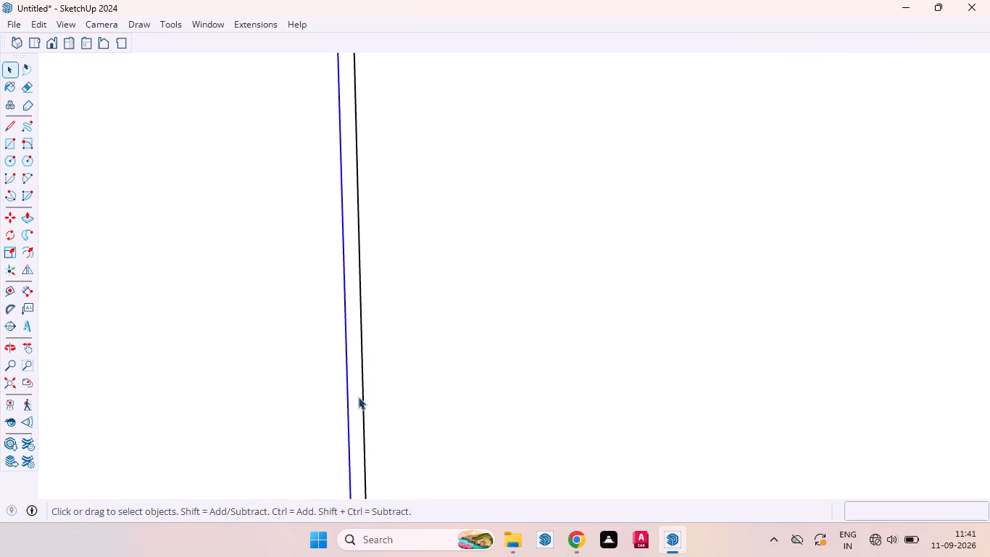
{"action": "left_click", "coordinate": [357, 395]}
{"action": "double_click", "coordinate": [357, 395]}
{"action": "left_click", "coordinate": [357, 395]}
{"action": "scroll", "coordinate": [393, 401], "scroll_direction": "down", "scroll_amount": 8}
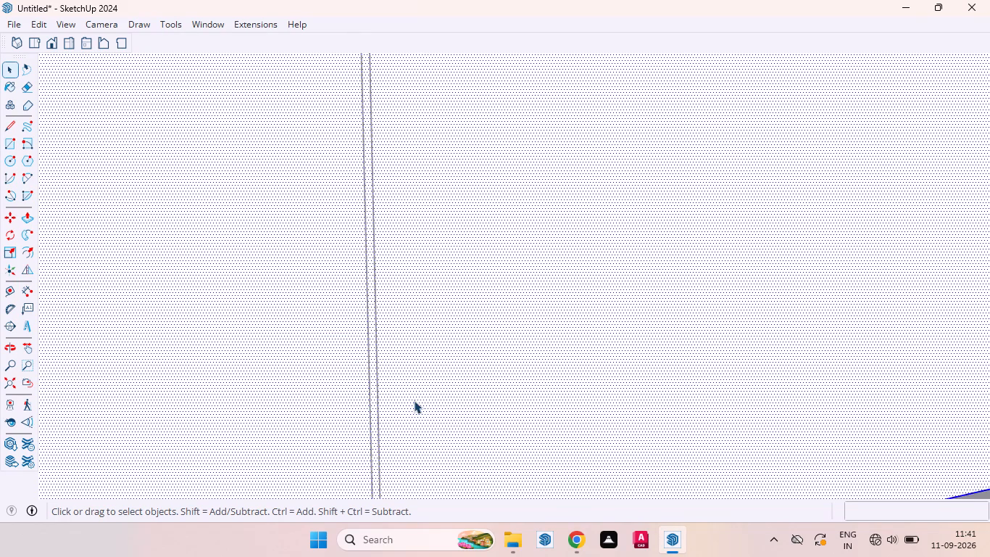
{"action": "scroll", "coordinate": [414, 400], "scroll_direction": "down", "scroll_amount": 20}
{"action": "scroll", "coordinate": [472, 424], "scroll_direction": "down", "scroll_amount": 5}
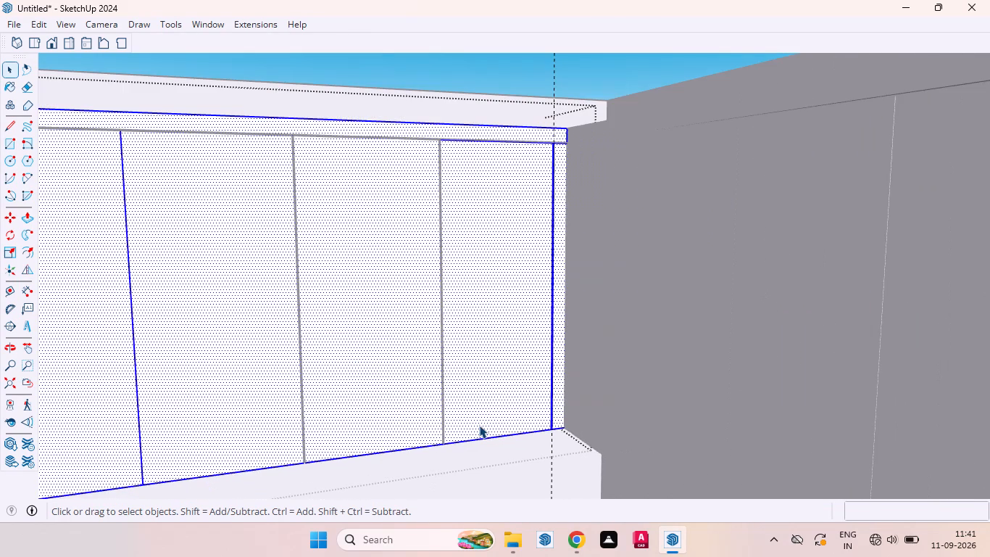
{"action": "key", "text": "r"}
{"action": "scroll", "coordinate": [452, 437], "scroll_direction": "up", "scroll_amount": 5}
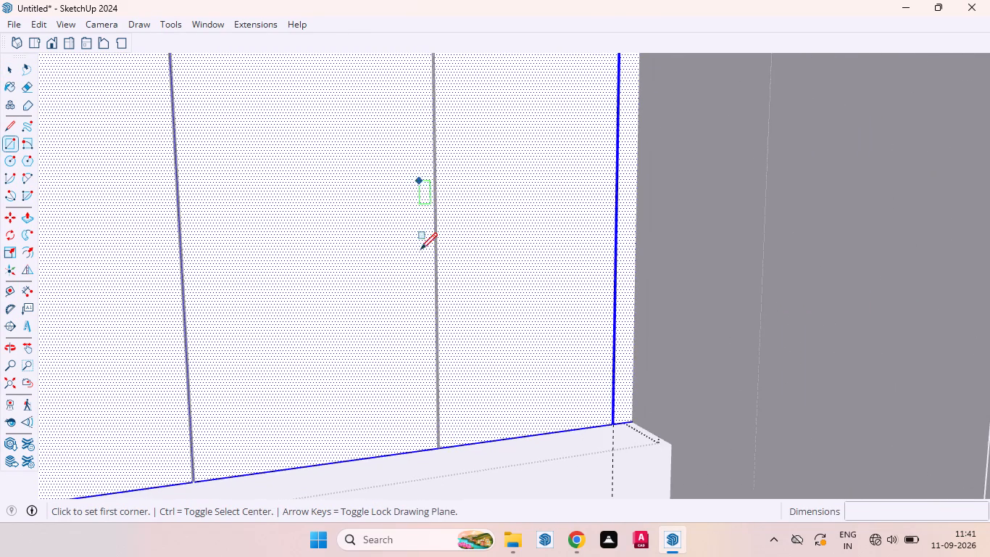
{"action": "middle_click_drag", "start_coordinate": [421, 265], "coordinate": [428, 350]}
{"action": "scroll", "coordinate": [452, 348], "scroll_direction": "down", "scroll_amount": 7}
{"action": "scroll", "coordinate": [430, 172], "scroll_direction": "up", "scroll_amount": 16}
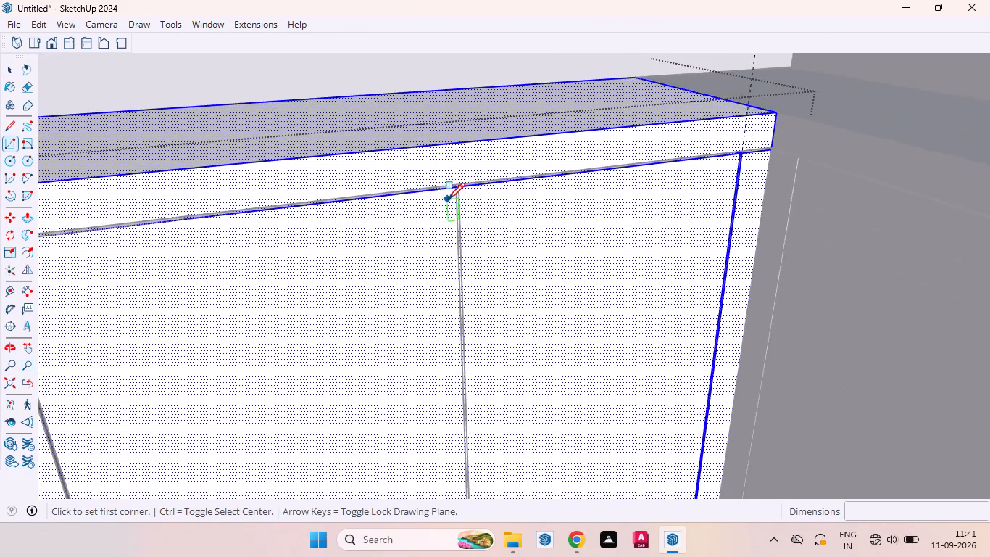
{"action": "scroll", "coordinate": [448, 199], "scroll_direction": "up", "scroll_amount": 18}
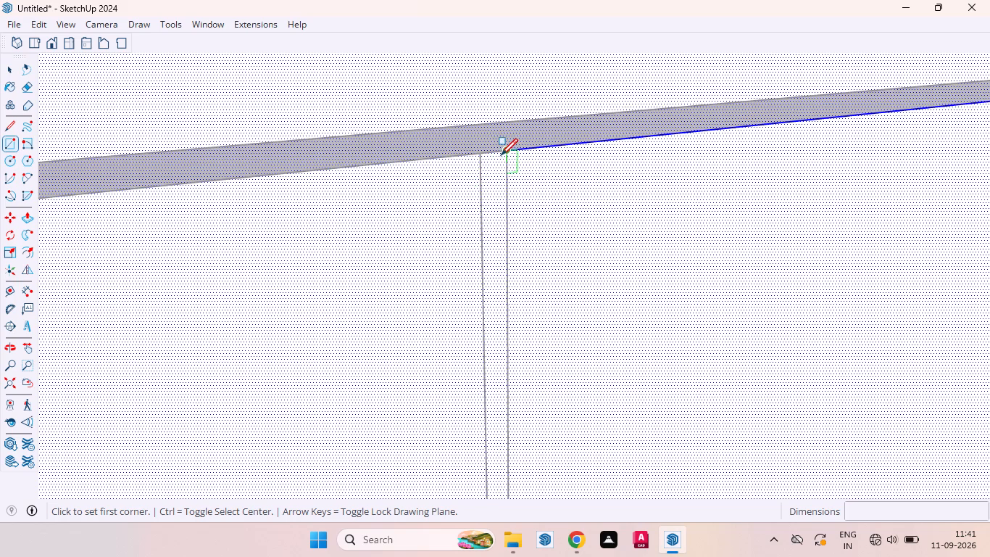
{"action": "left_click", "coordinate": [501, 155]}
{"action": "scroll", "coordinate": [459, 234], "scroll_direction": "down", "scroll_amount": 13}
{"action": "scroll", "coordinate": [465, 228], "scroll_direction": "down", "scroll_amount": 9}
{"action": "scroll", "coordinate": [474, 199], "scroll_direction": "up", "scroll_amount": 1}
{"action": "scroll", "coordinate": [474, 199], "scroll_direction": "down", "scroll_amount": 3}
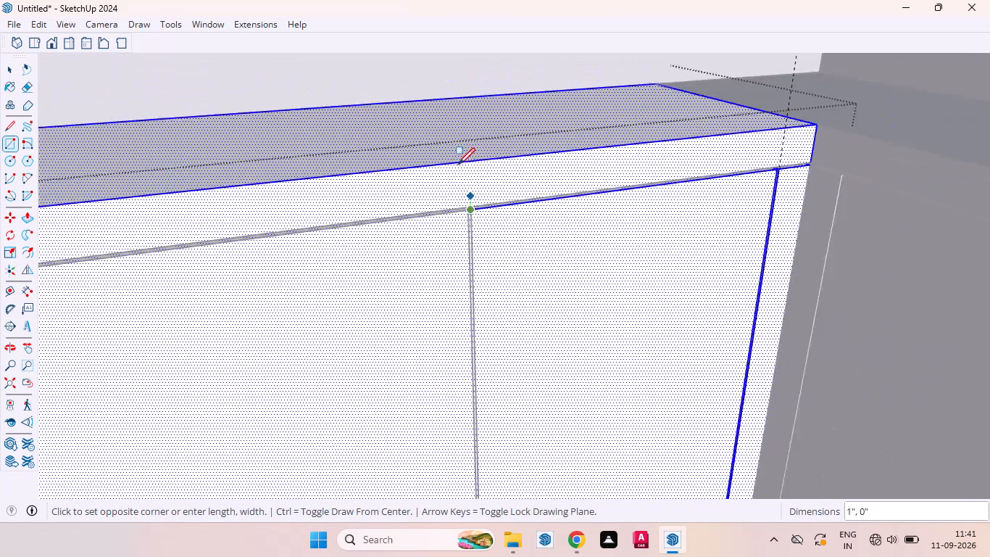
{"action": "scroll", "coordinate": [458, 165], "scroll_direction": "down", "scroll_amount": 16}
{"action": "scroll", "coordinate": [478, 131], "scroll_direction": "down", "scroll_amount": 6}
{"action": "scroll", "coordinate": [474, 276], "scroll_direction": "up", "scroll_amount": 11}
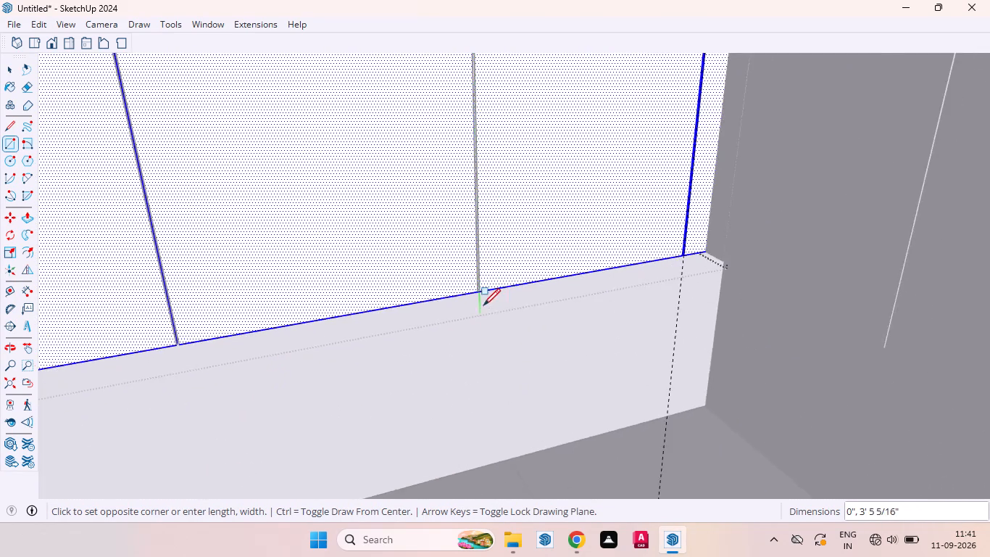
{"action": "scroll", "coordinate": [483, 305], "scroll_direction": "up", "scroll_amount": 14}
{"action": "scroll", "coordinate": [462, 272], "scroll_direction": "down", "scroll_amount": 1}
{"action": "scroll", "coordinate": [462, 272], "scroll_direction": "up", "scroll_amount": 3}
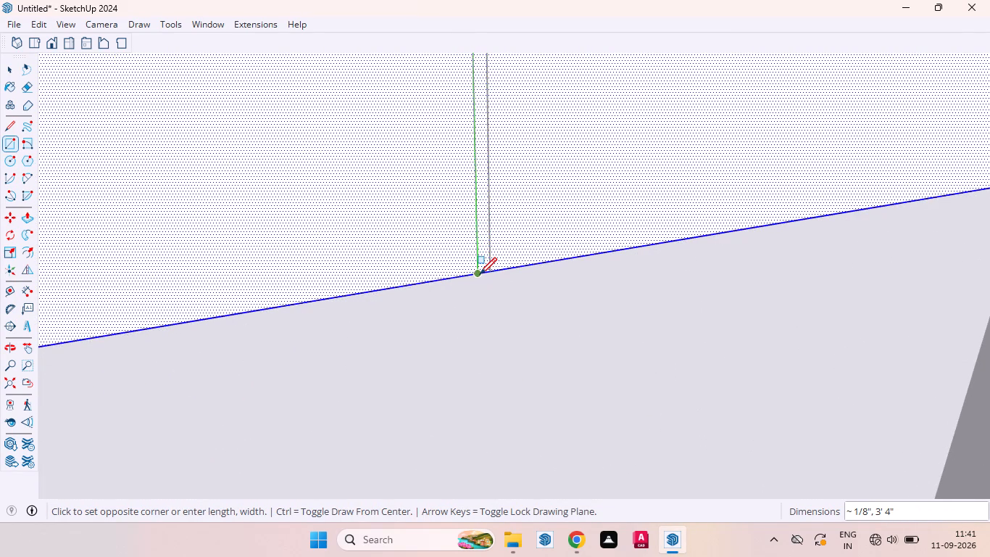
{"action": "left_click", "coordinate": [480, 274]}
Push the narrow gap strip nearest the corner into the cabinet front by the previously used depth and exit the group.
{"action": "key", "text": "space"}
{"action": "left_click", "coordinate": [482, 249]}
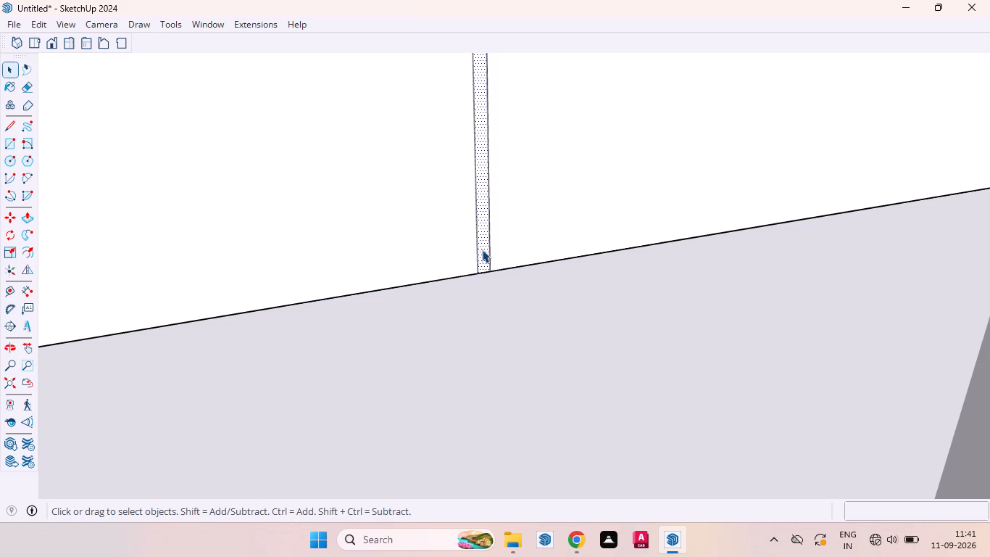
{"action": "key", "text": "p"}
{"action": "double_click", "coordinate": [482, 249]}
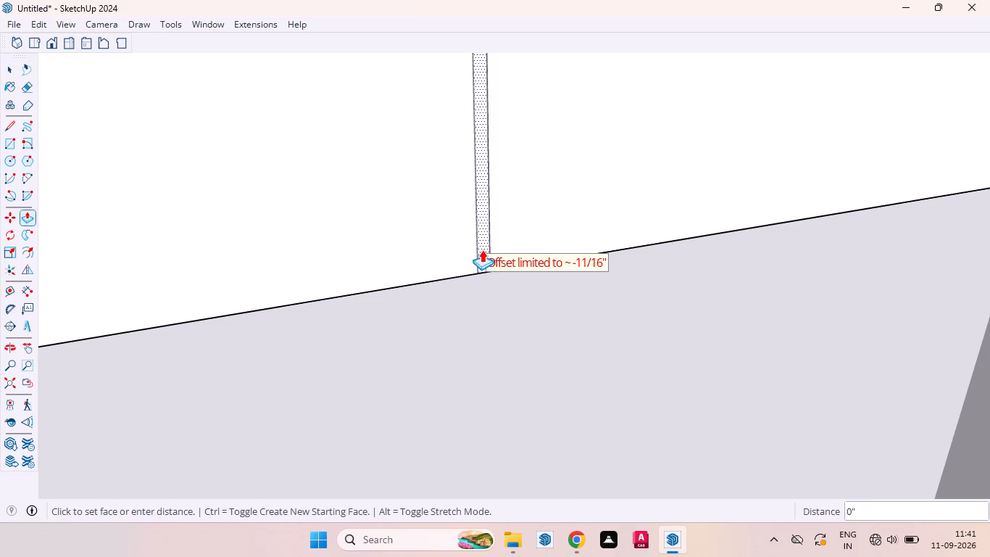
{"action": "scroll", "coordinate": [487, 318], "scroll_direction": "down", "scroll_amount": 20}
{"action": "scroll", "coordinate": [487, 318], "scroll_direction": "down", "scroll_amount": 10}
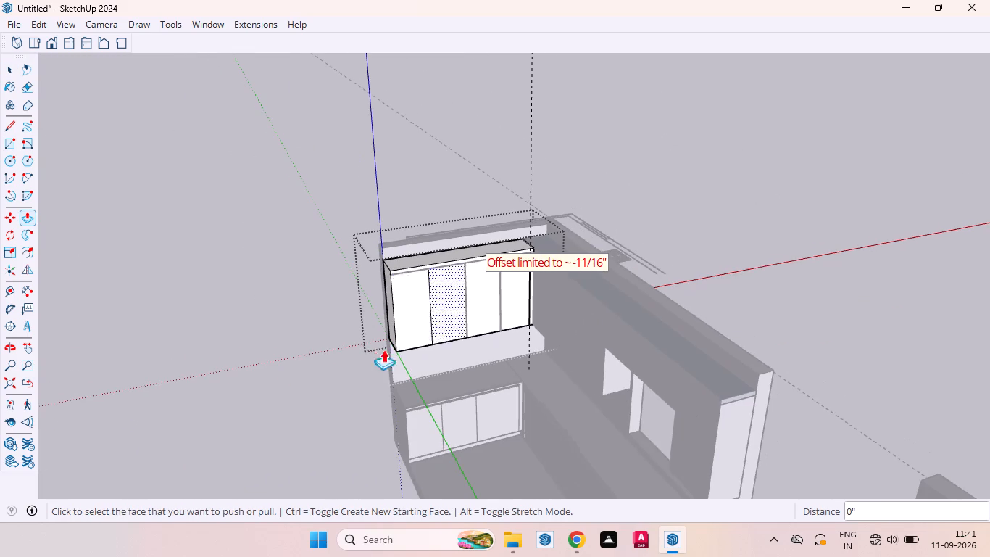
{"action": "key", "text": "space"}
{"action": "left_click", "coordinate": [303, 326]}
Inside the side-wall cabinet group, copy the division line farthest from the corner 3 mm toward the cabinet's open end.
{"action": "scroll", "coordinate": [473, 294], "scroll_direction": "up", "scroll_amount": 9}
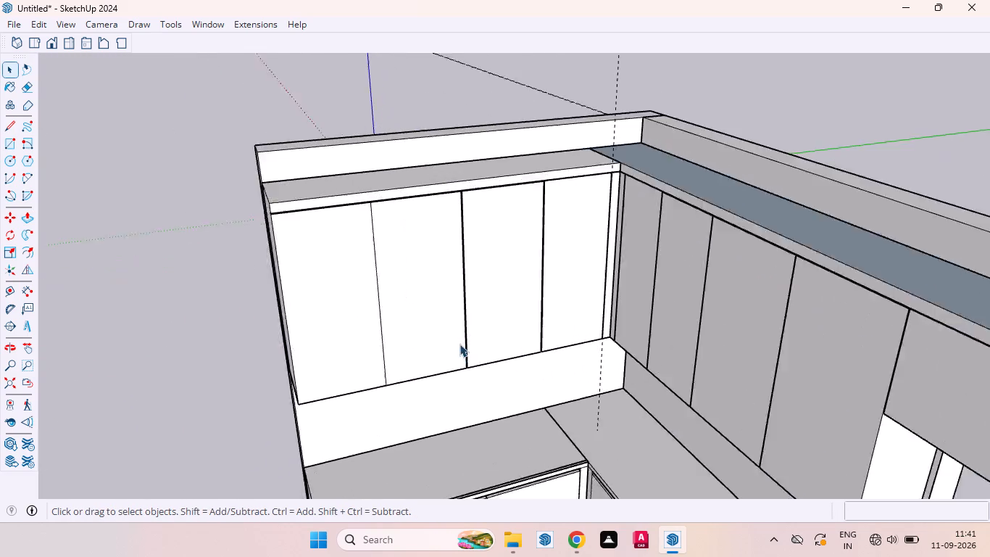
{"action": "scroll", "coordinate": [459, 344], "scroll_direction": "up", "scroll_amount": 13}
{"action": "scroll", "coordinate": [465, 381], "scroll_direction": "up", "scroll_amount": 9}
{"action": "scroll", "coordinate": [457, 400], "scroll_direction": "down", "scroll_amount": 1}
{"action": "scroll", "coordinate": [457, 400], "scroll_direction": "up", "scroll_amount": 2}
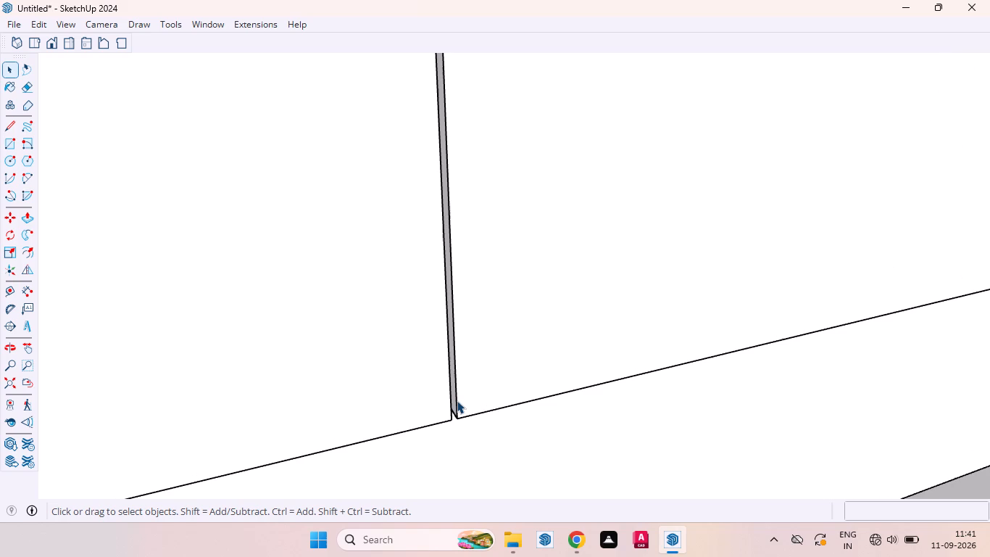
{"action": "scroll", "coordinate": [463, 358], "scroll_direction": "down", "scroll_amount": 20}
{"action": "scroll", "coordinate": [463, 358], "scroll_direction": "down", "scroll_amount": 1}
{"action": "scroll", "coordinate": [359, 379], "scroll_direction": "up", "scroll_amount": 3}
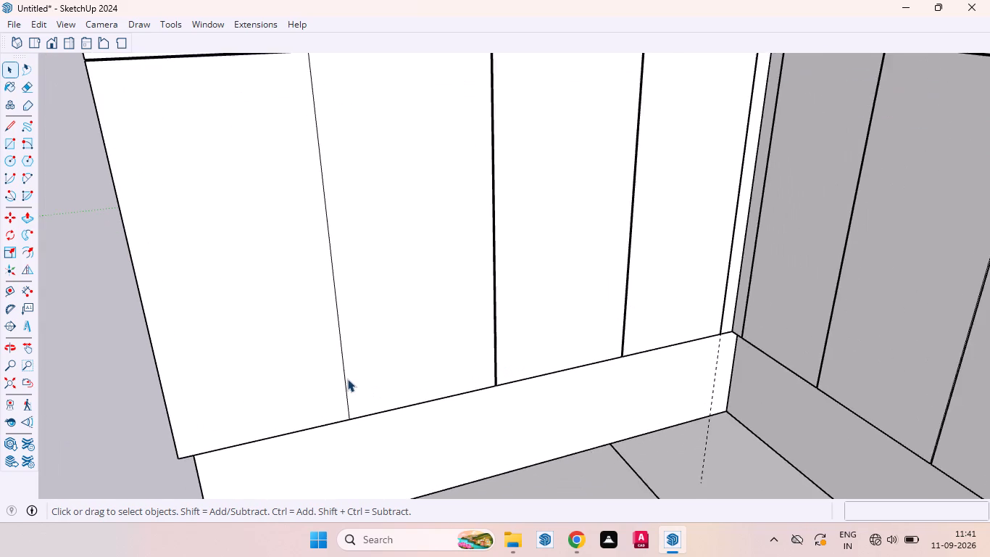
{"action": "left_click", "coordinate": [345, 385]}
{"action": "double_click", "coordinate": [345, 385]}
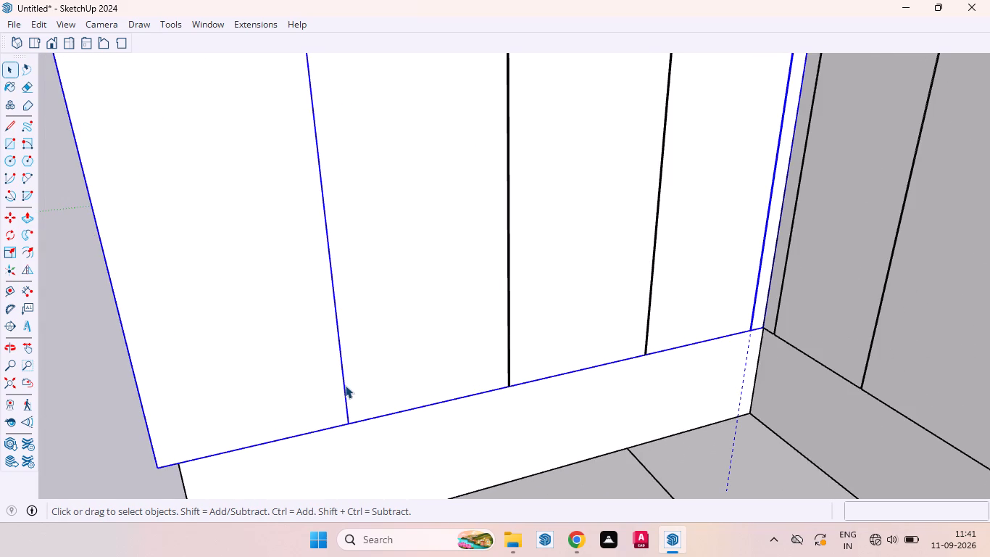
{"action": "left_click", "coordinate": [344, 388]}
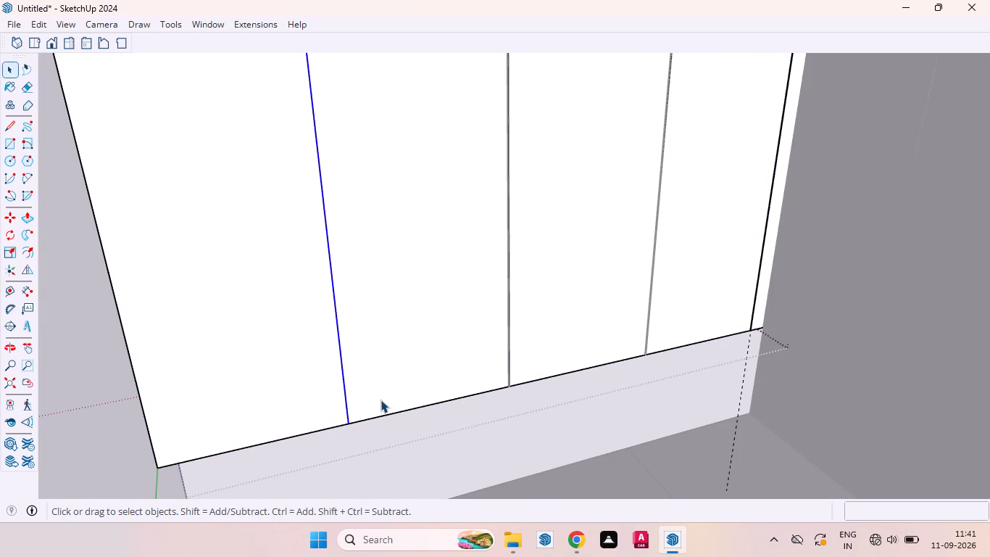
{"action": "key", "text": "m"}
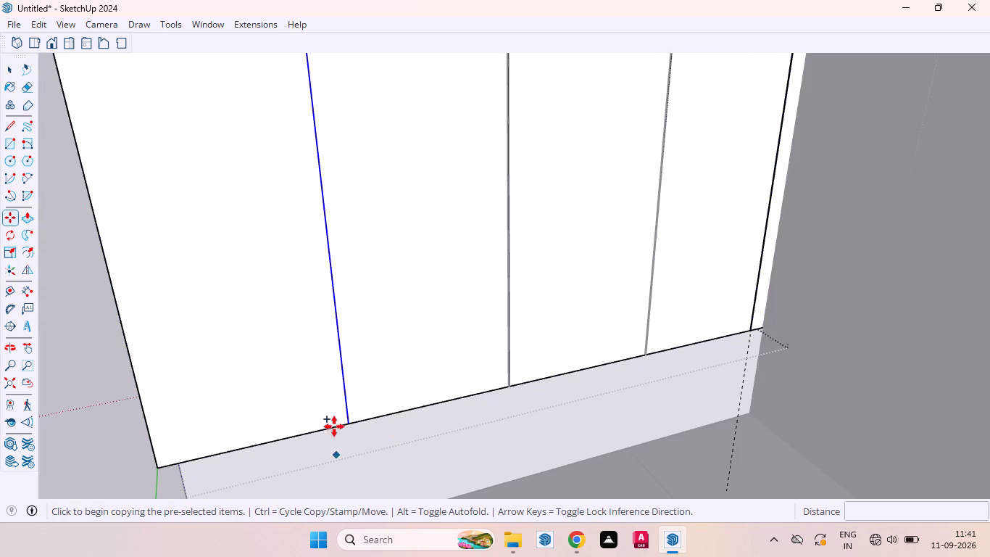
{"action": "left_click", "coordinate": [349, 426]}
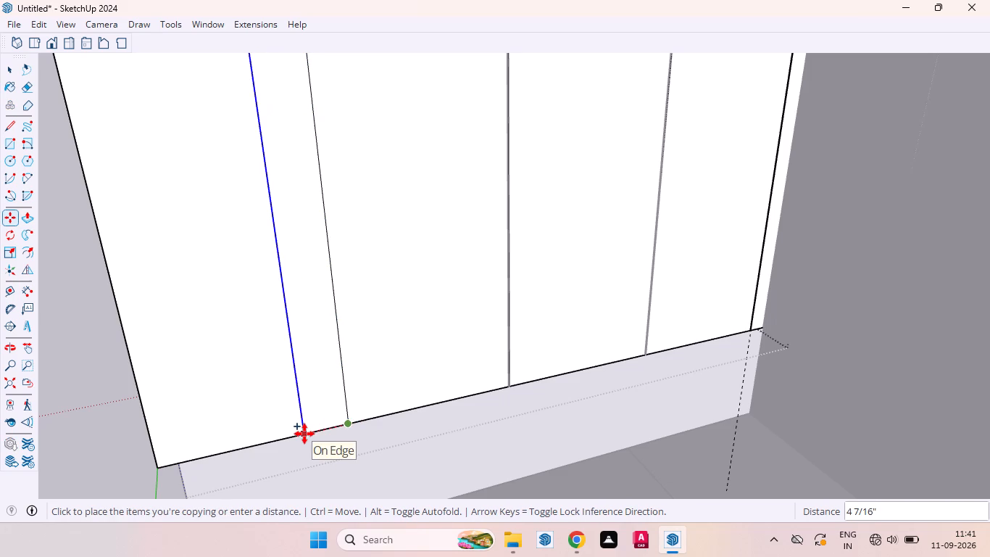
{"action": "type", "text": "3mm"}
{"action": "key", "text": "Return"}
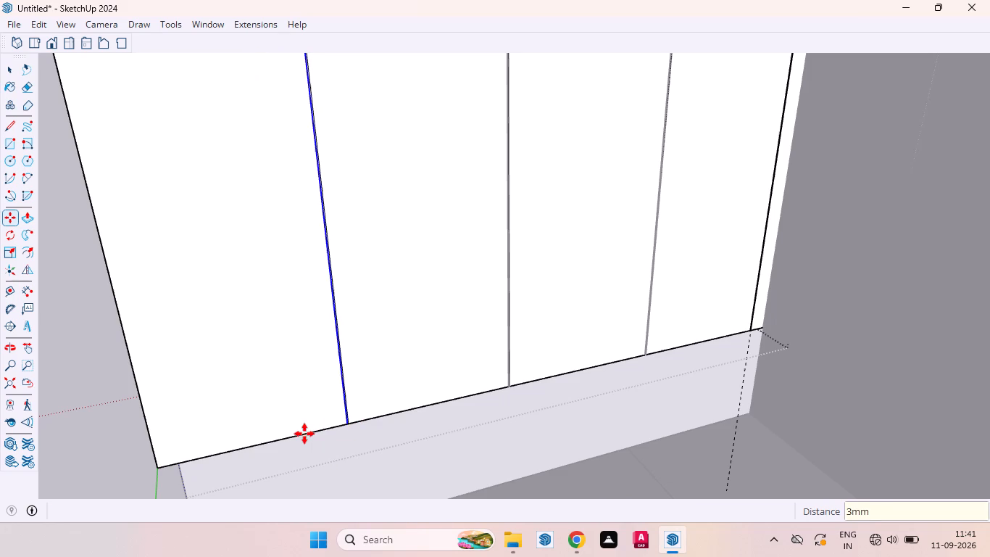
{"action": "key", "text": "space"}
Push the 3 mm strip at the division farthest from the corner inward by the previously used depth and exit the group.
{"action": "scroll", "coordinate": [321, 374], "scroll_direction": "up", "scroll_amount": 3}
{"action": "scroll", "coordinate": [321, 371], "scroll_direction": "down", "scroll_amount": 1}
{"action": "scroll", "coordinate": [321, 371], "scroll_direction": "up", "scroll_amount": 17}
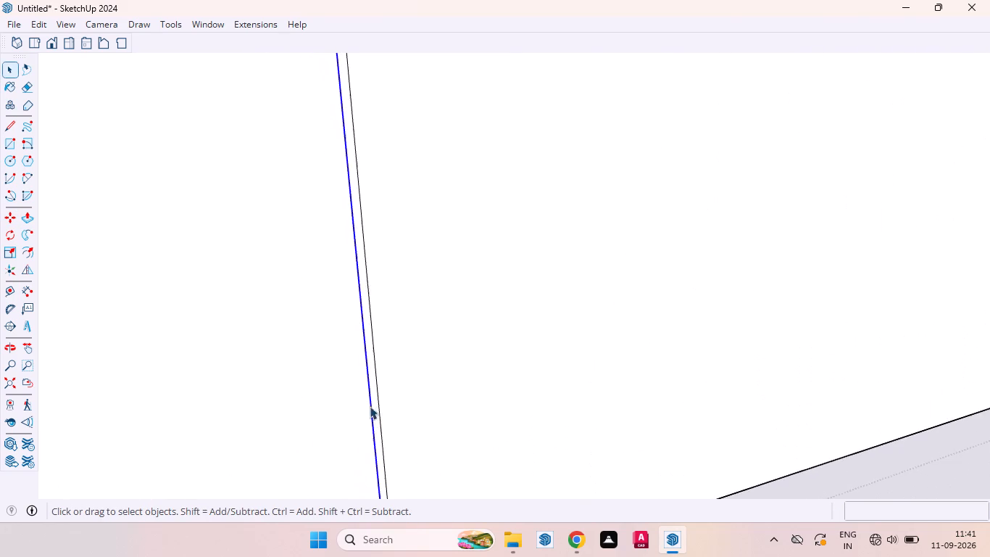
{"action": "scroll", "coordinate": [370, 406], "scroll_direction": "up", "scroll_amount": 6}
{"action": "left_click", "coordinate": [377, 400]}
{"action": "key", "text": "p"}
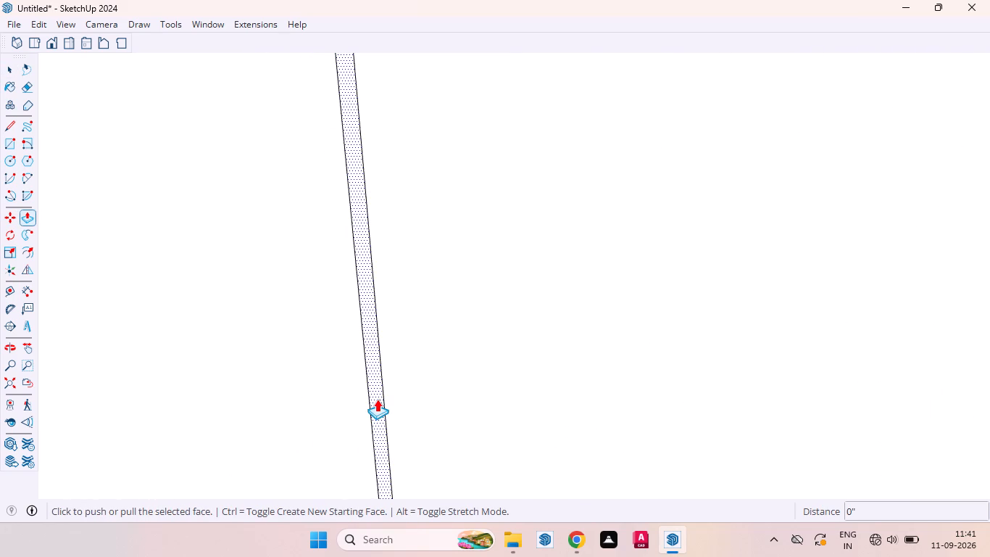
{"action": "double_click", "coordinate": [377, 399]}
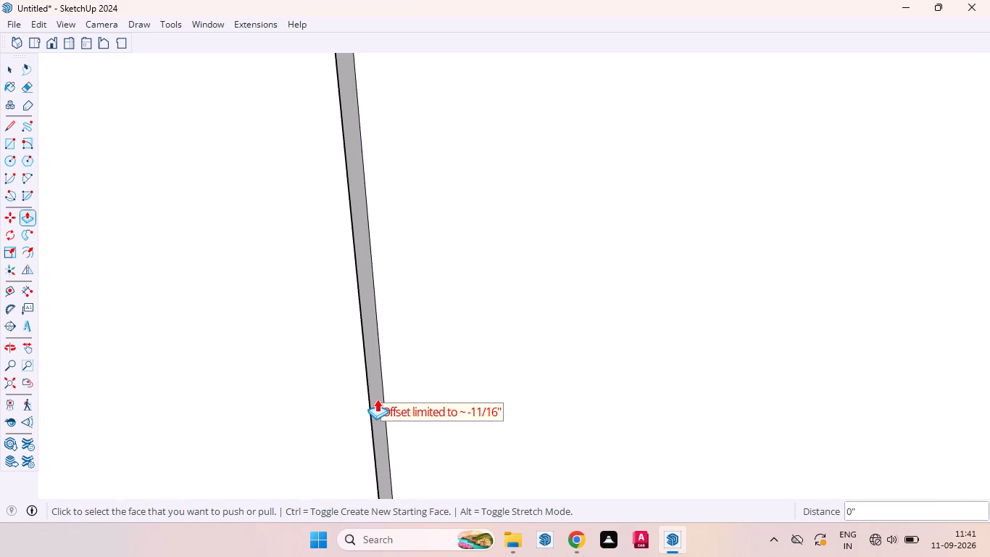
{"action": "scroll", "coordinate": [377, 399], "scroll_direction": "down", "scroll_amount": 20}
{"action": "scroll", "coordinate": [377, 399], "scroll_direction": "down", "scroll_amount": 20}
{"action": "scroll", "coordinate": [377, 399], "scroll_direction": "down", "scroll_amount": 3}
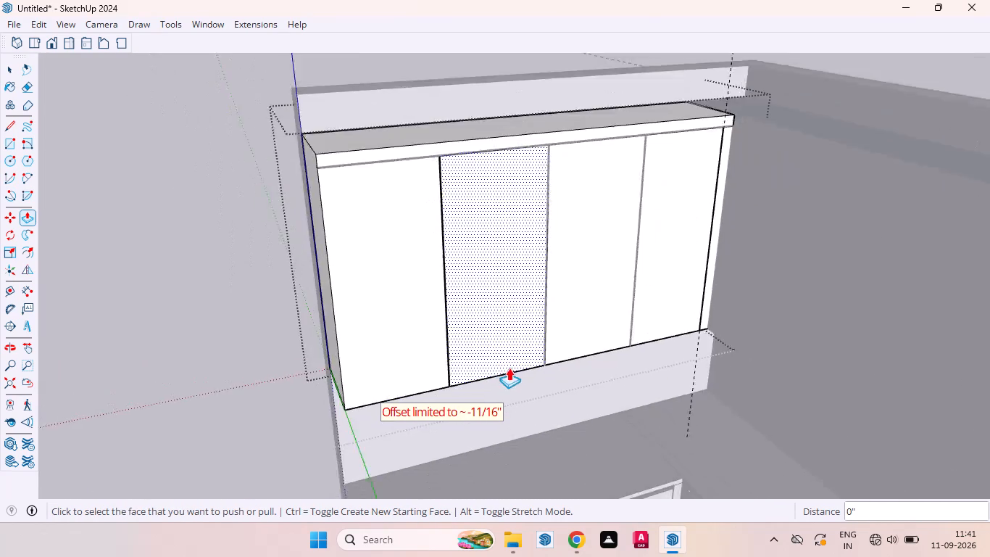
{"action": "scroll", "coordinate": [509, 368], "scroll_direction": "down", "scroll_amount": 2}
{"action": "key", "text": "space"}
{"action": "left_click", "coordinate": [280, 363]}
Examine the door gaps on both wall cabinets, especially where their fronts meet in the corner.
{"action": "scroll", "coordinate": [180, 310], "scroll_direction": "down", "scroll_amount": 6}
{"action": "middle_click_drag", "start_coordinate": [194, 312], "coordinate": [214, 331]}
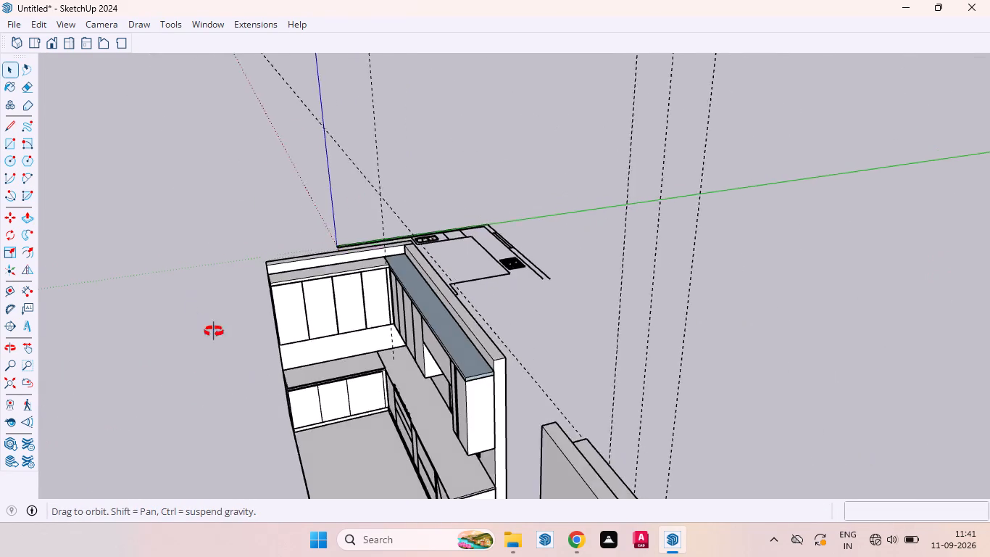
{"action": "middle_click_drag", "start_coordinate": [214, 331], "coordinate": [459, 296]}
{"action": "scroll", "coordinate": [233, 315], "scroll_direction": "down", "scroll_amount": 5}
{"action": "scroll", "coordinate": [532, 248], "scroll_direction": "up", "scroll_amount": 11}
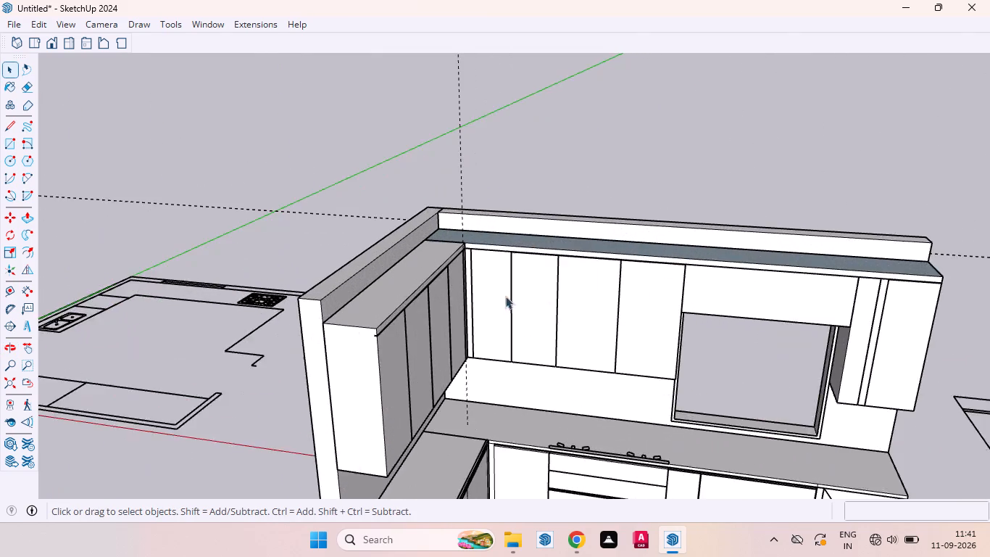
{"action": "scroll", "coordinate": [463, 263], "scroll_direction": "up", "scroll_amount": 20}
{"action": "scroll", "coordinate": [463, 263], "scroll_direction": "up", "scroll_amount": 8}
{"action": "middle_click_drag", "start_coordinate": [407, 218], "coordinate": [391, 226]}
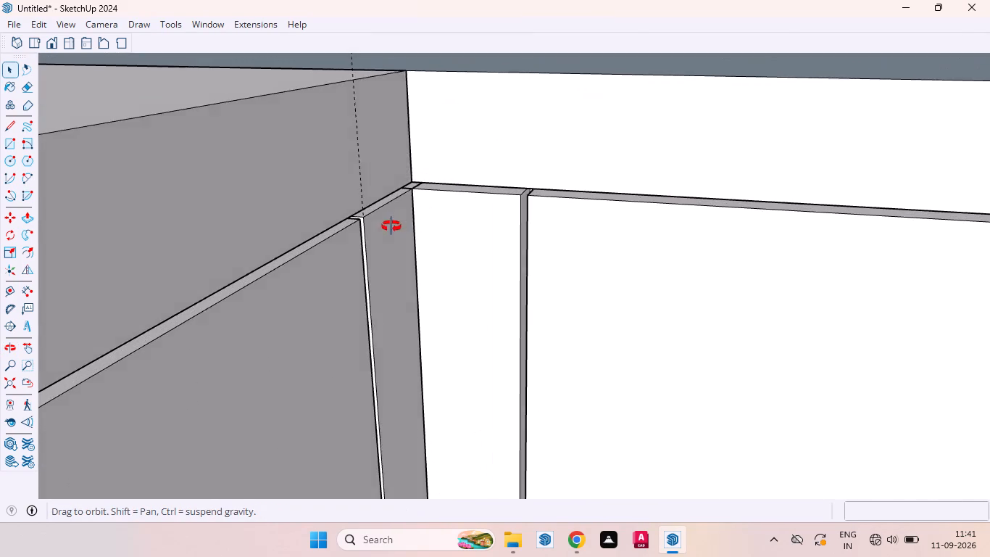
{"action": "middle_click_drag", "start_coordinate": [391, 226], "coordinate": [273, 216]}
{"action": "scroll", "coordinate": [489, 162], "scroll_direction": "down", "scroll_amount": 7}
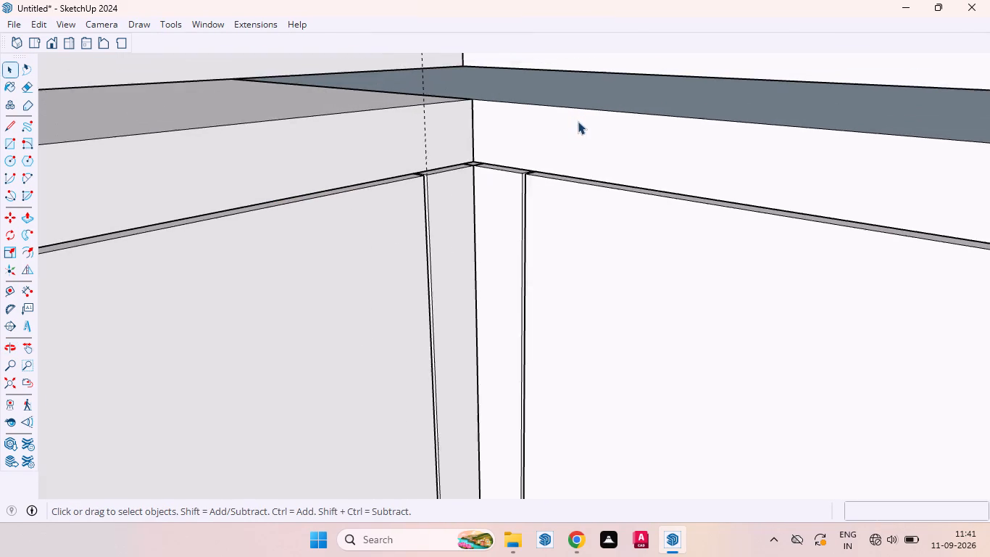
{"action": "scroll", "coordinate": [562, 112], "scroll_direction": "down", "scroll_amount": 13}
{"action": "scroll", "coordinate": [556, 42], "scroll_direction": "down", "scroll_amount": 2}
{"action": "scroll", "coordinate": [556, 42], "scroll_direction": "up", "scroll_amount": 1}
{"action": "scroll", "coordinate": [556, 42], "scroll_direction": "down", "scroll_amount": 4}
{"action": "scroll", "coordinate": [555, 132], "scroll_direction": "down", "scroll_amount": 8}
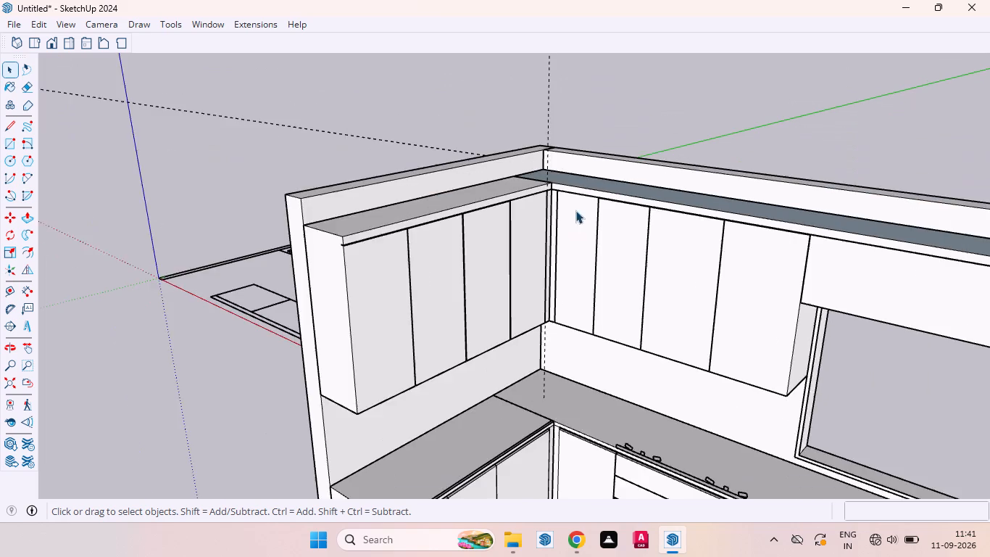
{"action": "scroll", "coordinate": [580, 181], "scroll_direction": "down", "scroll_amount": 4}
Inside the base cabinet group beside the hob run, push the handle recess's corner-side end face 2" to the corner and exit the group.
{"action": "scroll", "coordinate": [567, 419], "scroll_direction": "up", "scroll_amount": 20}
{"action": "scroll", "coordinate": [567, 419], "scroll_direction": "up", "scroll_amount": 6}
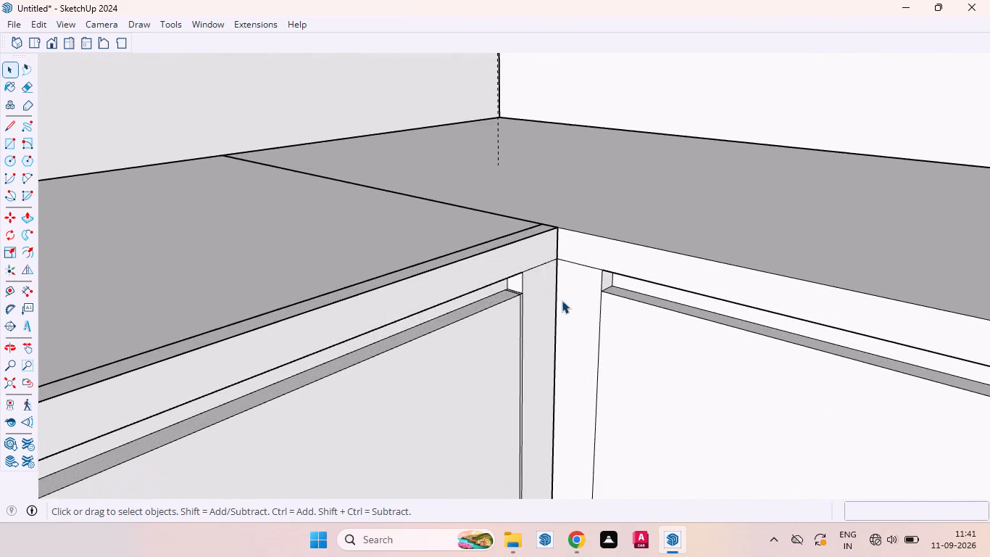
{"action": "scroll", "coordinate": [562, 300], "scroll_direction": "up", "scroll_amount": 2}
{"action": "scroll", "coordinate": [522, 304], "scroll_direction": "down", "scroll_amount": 18}
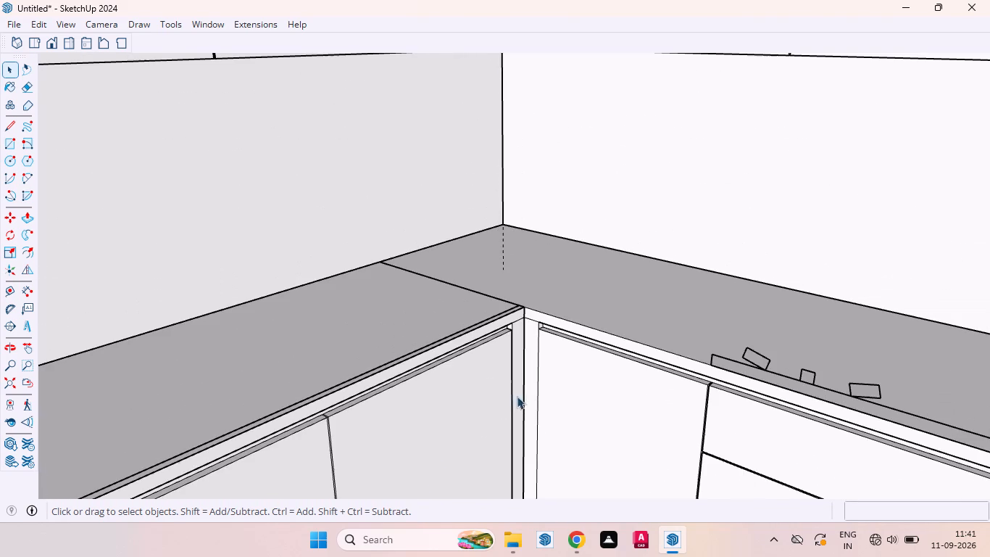
{"action": "scroll", "coordinate": [515, 405], "scroll_direction": "down", "scroll_amount": 13}
{"action": "scroll", "coordinate": [515, 347], "scroll_direction": "up", "scroll_amount": 15}
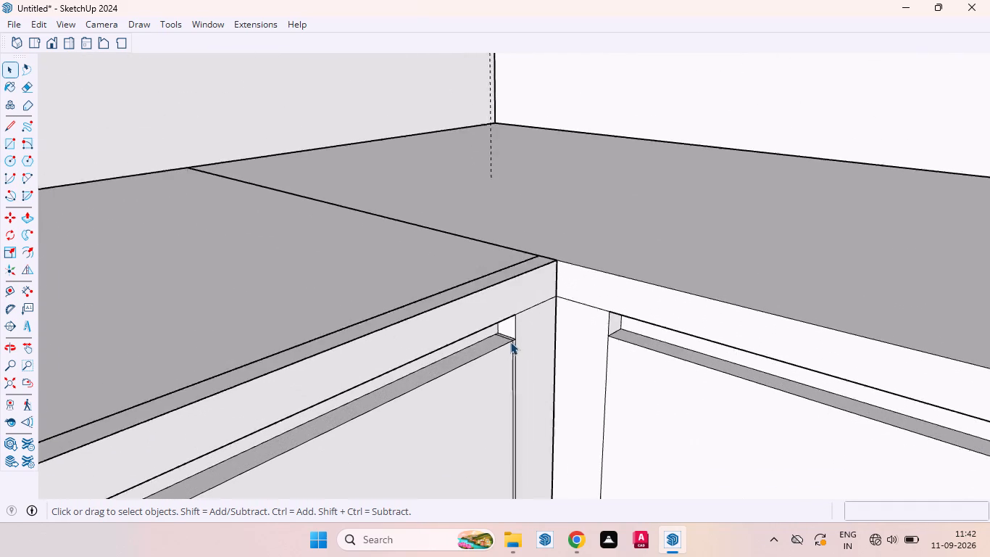
{"action": "scroll", "coordinate": [510, 342], "scroll_direction": "up", "scroll_amount": 7}
{"action": "left_click", "coordinate": [507, 309]}
{"action": "double_click", "coordinate": [507, 309]}
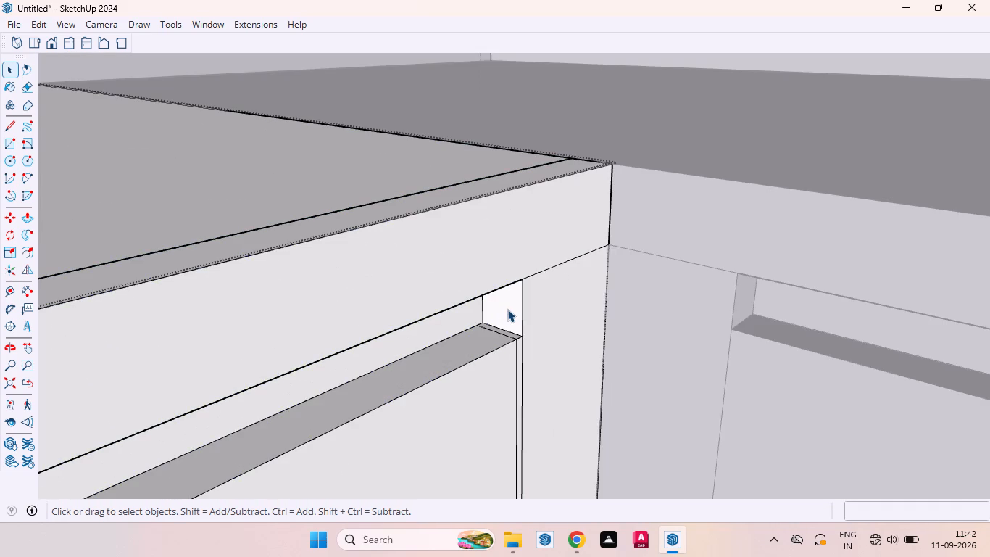
{"action": "left_click", "coordinate": [507, 309]}
{"action": "triple_click", "coordinate": [507, 309]}
{"action": "left_click", "coordinate": [507, 309]}
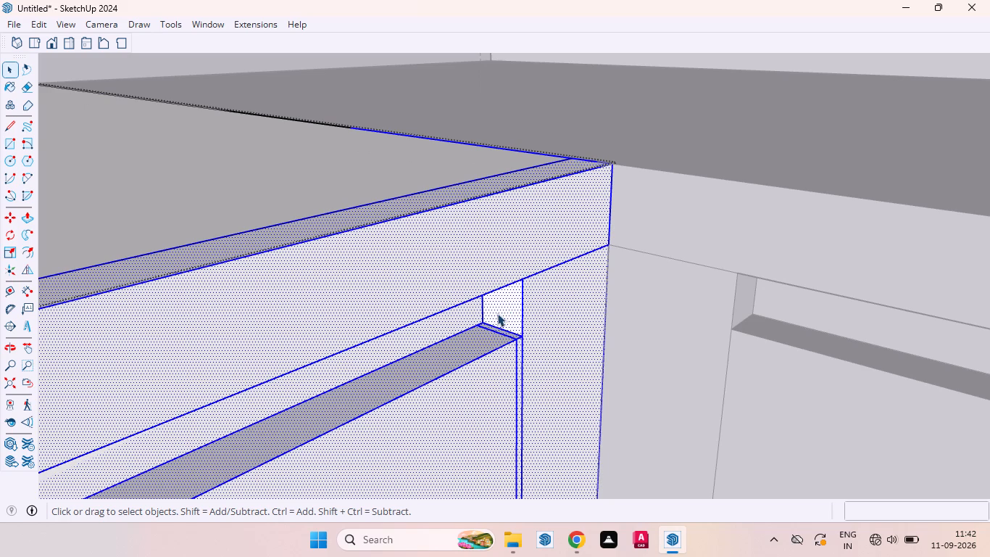
{"action": "key", "text": "p"}
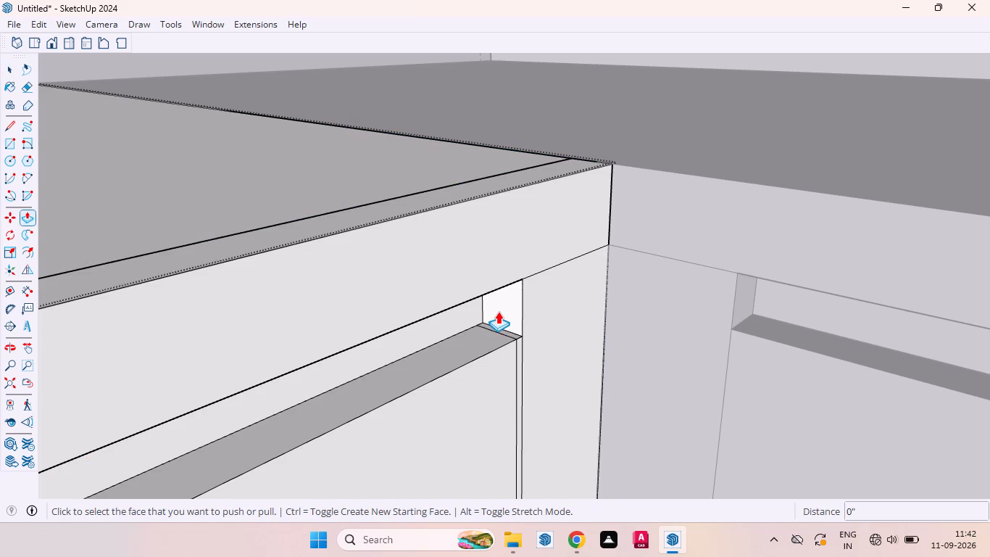
{"action": "left_click", "coordinate": [509, 305]}
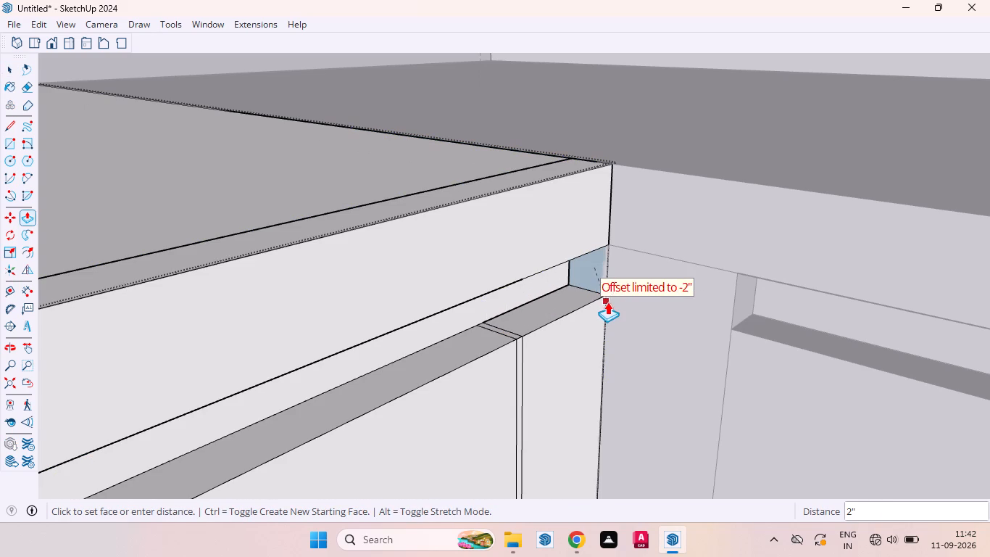
{"action": "left_click", "coordinate": [607, 302]}
{"action": "key", "text": "space"}
{"action": "left_click", "coordinate": [746, 300]}
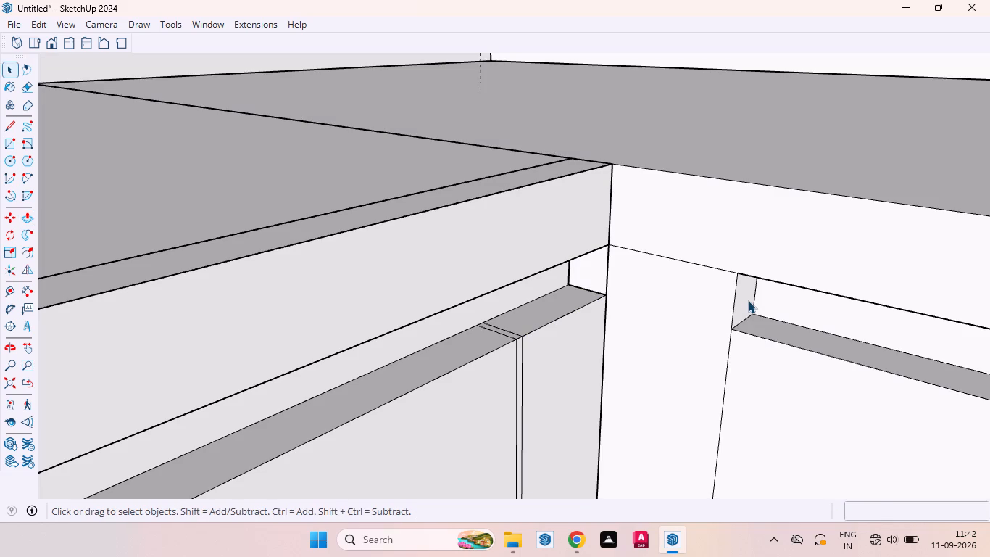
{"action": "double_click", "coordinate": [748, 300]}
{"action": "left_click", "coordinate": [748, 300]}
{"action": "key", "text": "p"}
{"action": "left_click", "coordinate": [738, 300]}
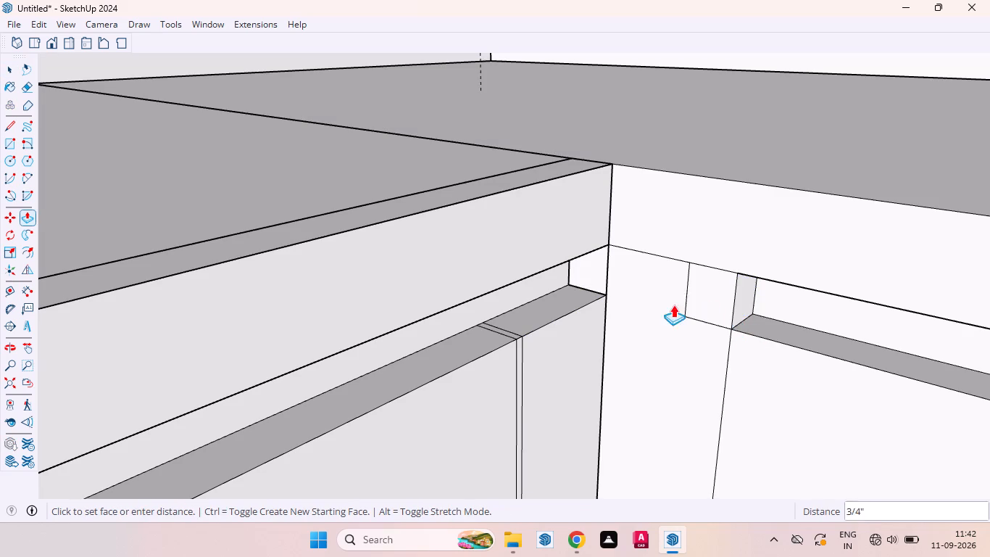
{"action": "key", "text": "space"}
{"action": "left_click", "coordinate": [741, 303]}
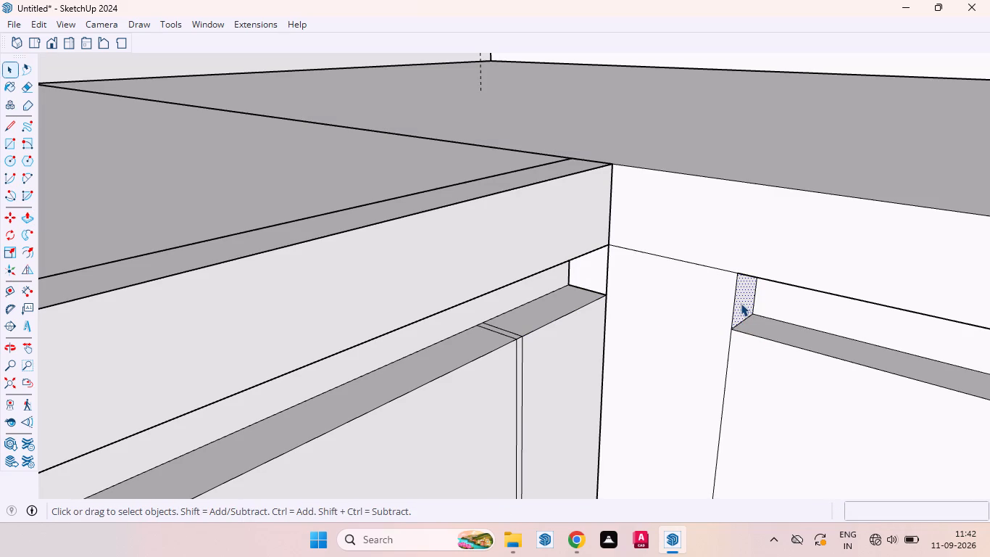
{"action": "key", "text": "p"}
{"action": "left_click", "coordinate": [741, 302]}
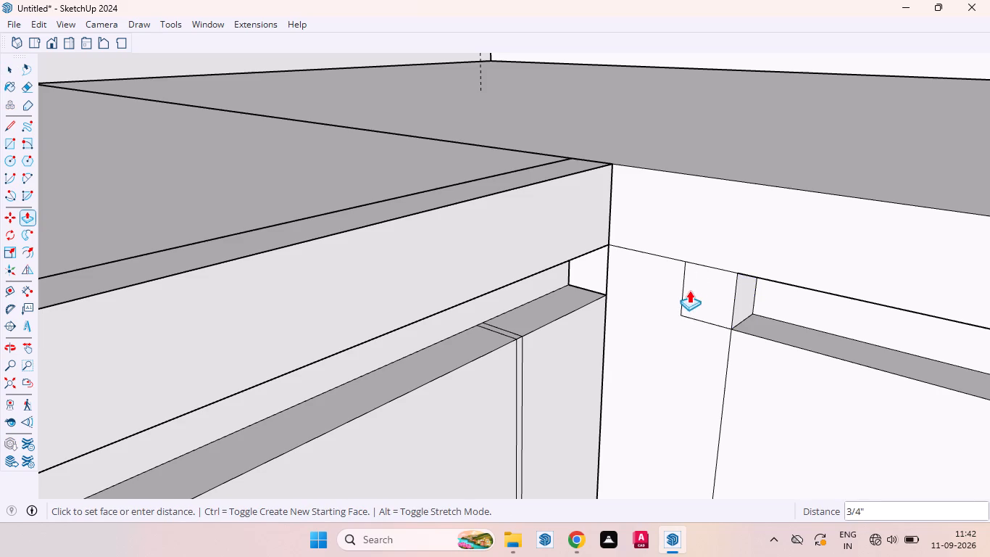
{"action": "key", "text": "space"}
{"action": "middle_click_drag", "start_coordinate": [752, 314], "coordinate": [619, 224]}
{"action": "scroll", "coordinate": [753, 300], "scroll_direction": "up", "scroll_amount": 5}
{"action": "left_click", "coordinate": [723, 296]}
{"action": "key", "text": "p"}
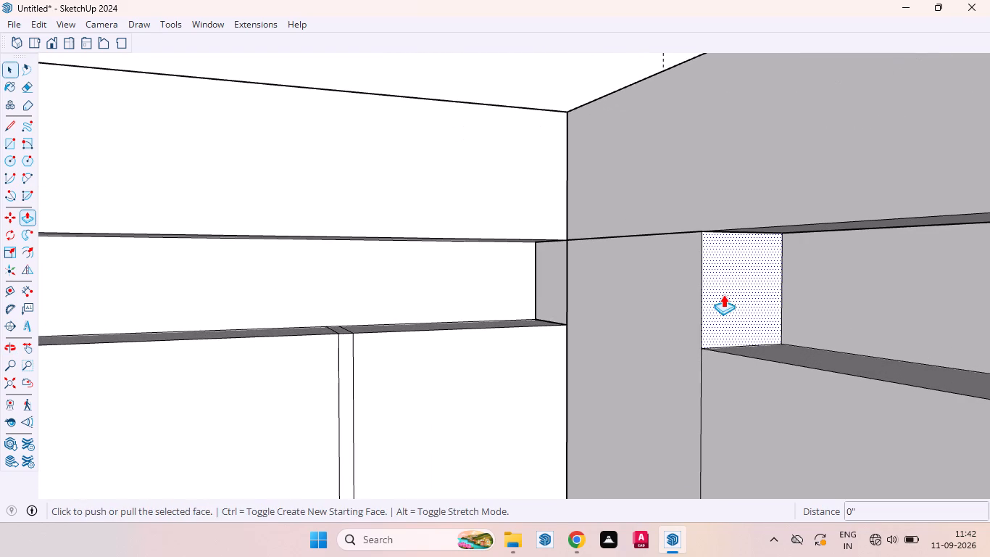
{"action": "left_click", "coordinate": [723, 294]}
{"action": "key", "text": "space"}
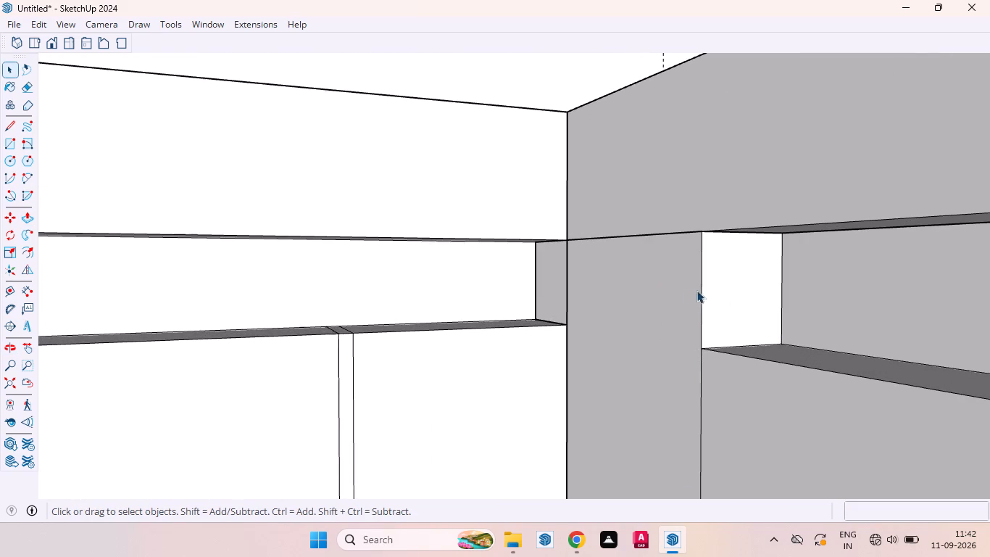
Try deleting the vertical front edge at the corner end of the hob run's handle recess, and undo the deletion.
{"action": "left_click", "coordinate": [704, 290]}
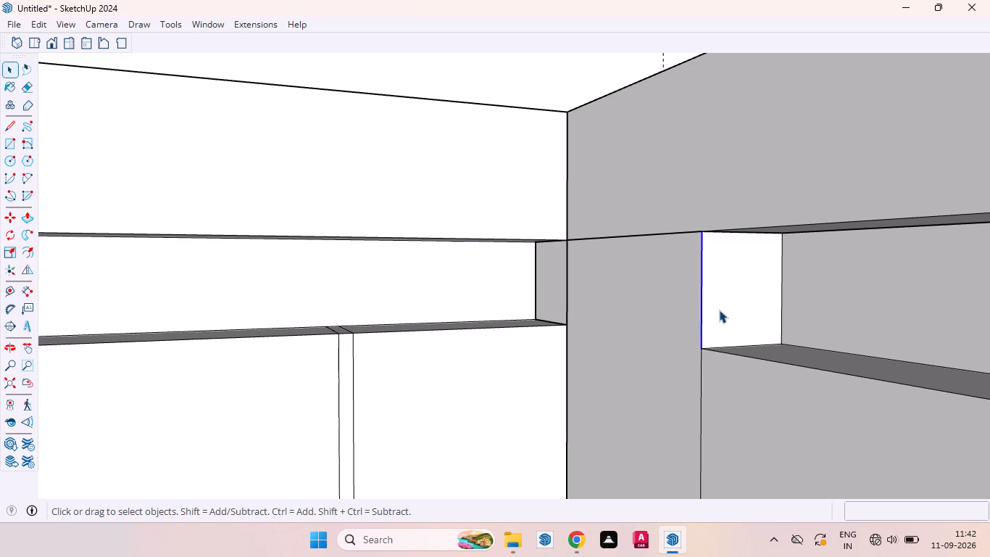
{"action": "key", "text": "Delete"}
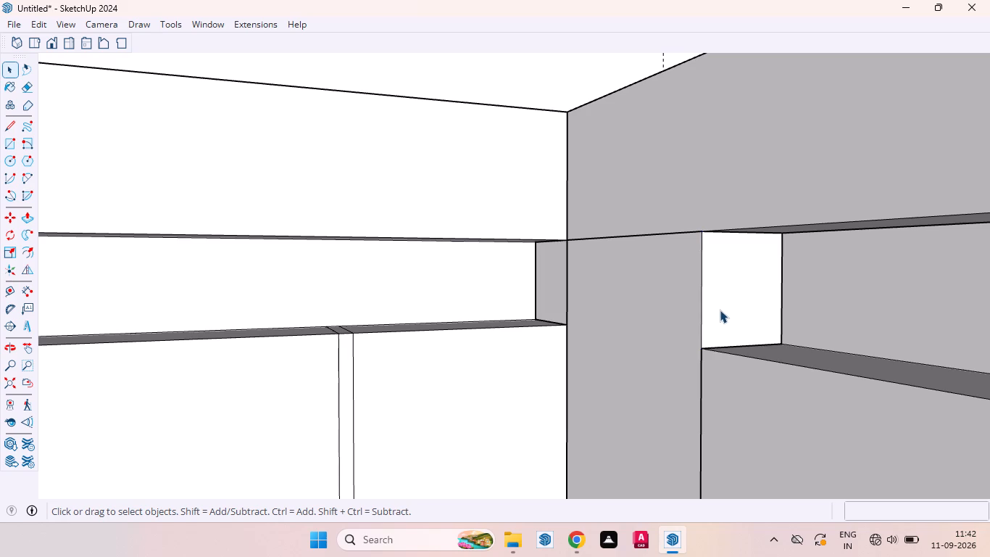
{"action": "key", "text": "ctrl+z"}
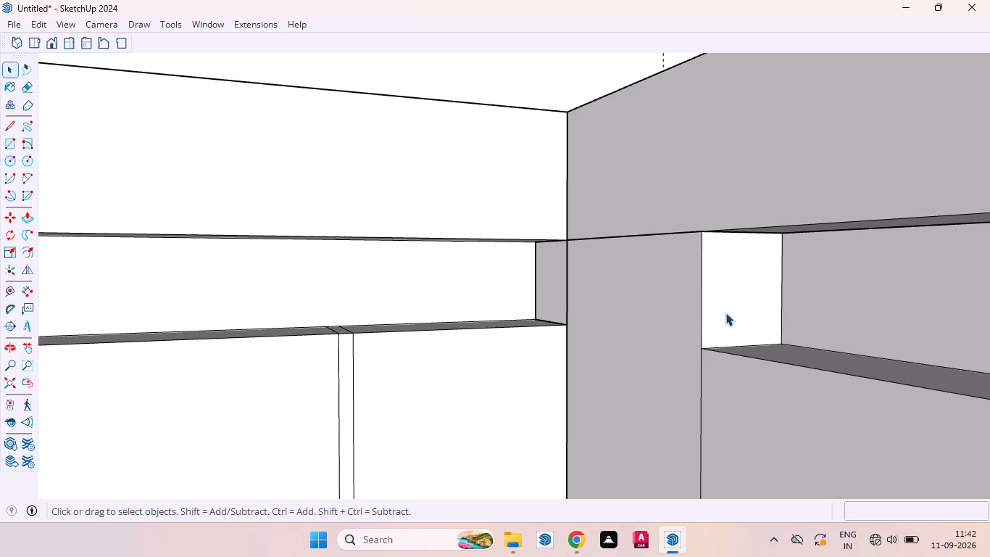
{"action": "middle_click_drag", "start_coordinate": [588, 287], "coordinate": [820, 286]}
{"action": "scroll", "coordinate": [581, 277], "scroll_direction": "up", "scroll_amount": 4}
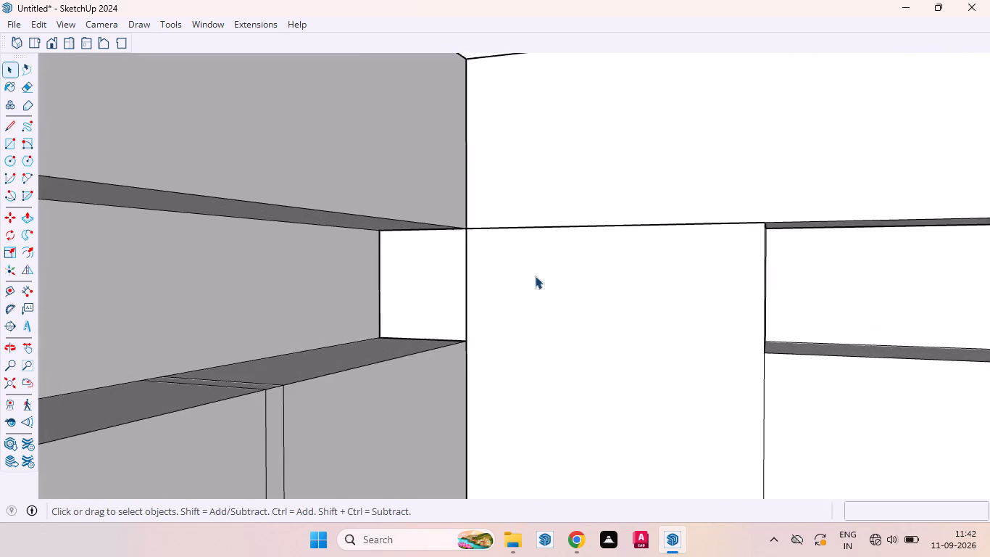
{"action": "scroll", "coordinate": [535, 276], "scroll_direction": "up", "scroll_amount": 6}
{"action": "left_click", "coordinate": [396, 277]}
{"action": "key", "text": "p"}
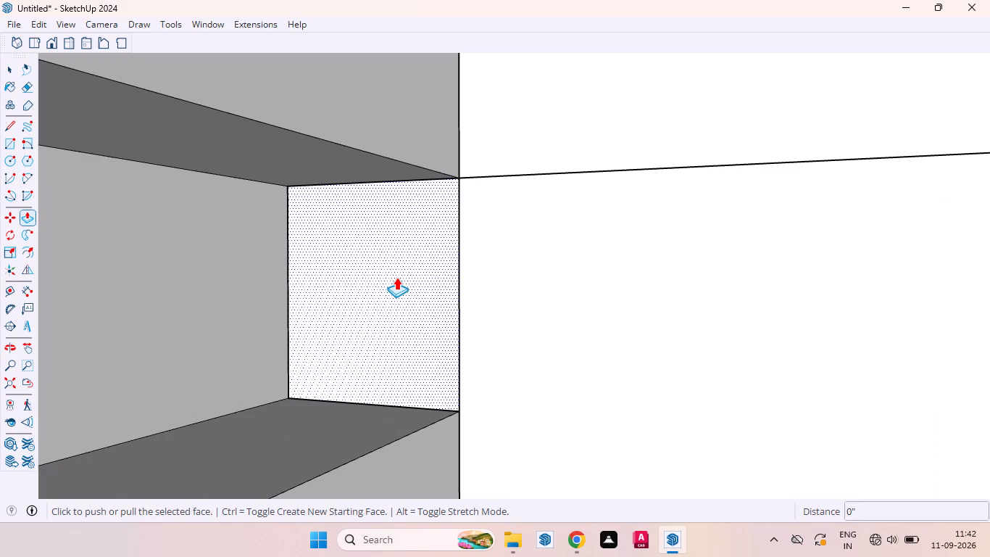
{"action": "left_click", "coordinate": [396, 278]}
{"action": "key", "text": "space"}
Examine the base cabinets' handle recesses at the corner, from close up out to the whole kitchen.
{"action": "scroll", "coordinate": [362, 345], "scroll_direction": "down", "scroll_amount": 4}
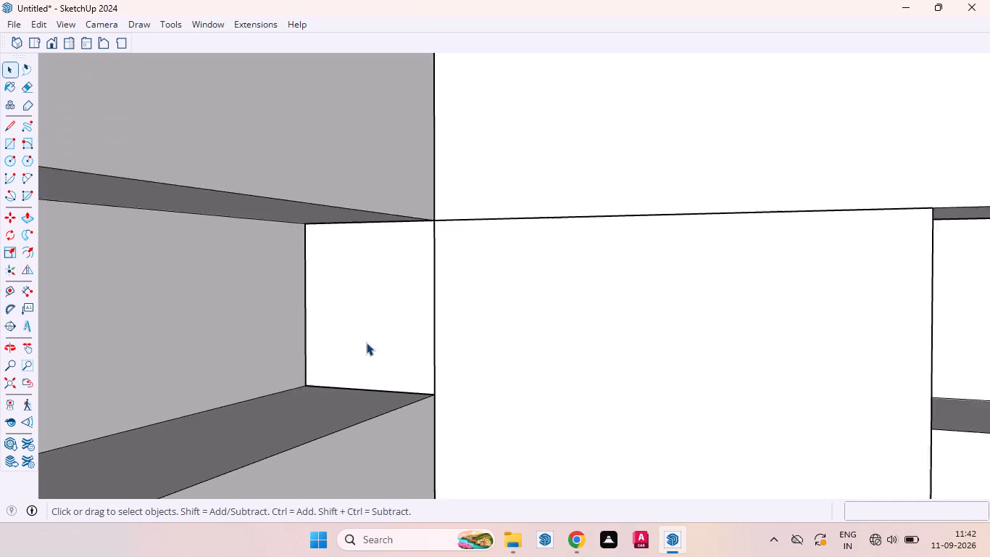
{"action": "scroll", "coordinate": [366, 342], "scroll_direction": "down", "scroll_amount": 2}
{"action": "middle_click_drag", "start_coordinate": [386, 360], "coordinate": [389, 349]}
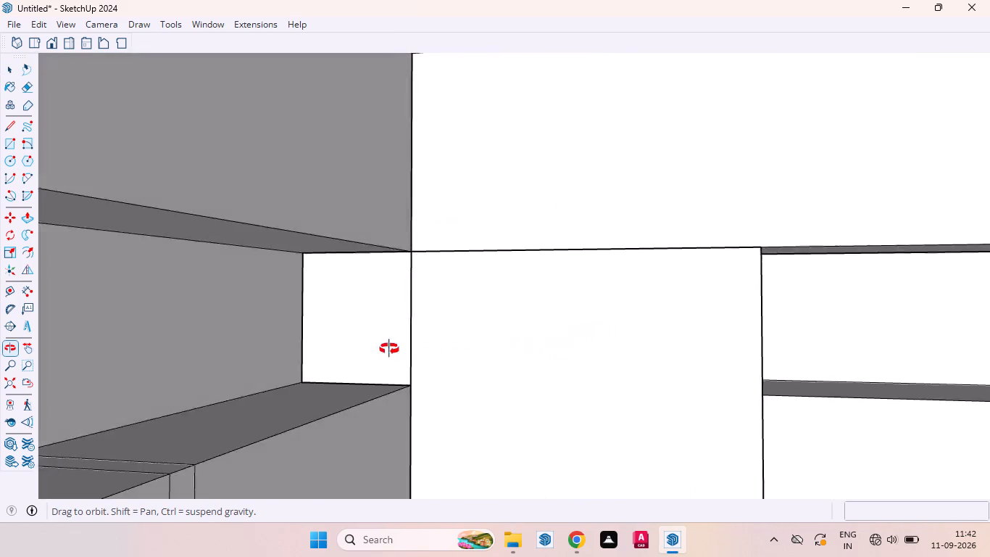
{"action": "middle_click_drag", "start_coordinate": [389, 349], "coordinate": [487, 350]}
{"action": "scroll", "coordinate": [495, 345], "scroll_direction": "down", "scroll_amount": 18}
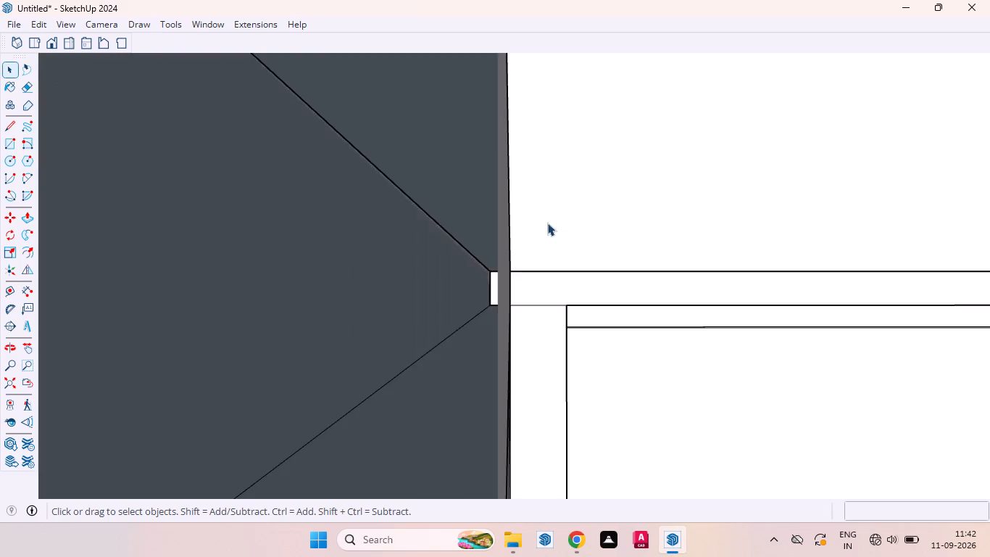
{"action": "scroll", "coordinate": [547, 223], "scroll_direction": "down", "scroll_amount": 3}
{"action": "scroll", "coordinate": [472, 290], "scroll_direction": "down", "scroll_amount": 20}
{"action": "scroll", "coordinate": [472, 290], "scroll_direction": "down", "scroll_amount": 2}
{"action": "scroll", "coordinate": [536, 267], "scroll_direction": "up", "scroll_amount": 1}
{"action": "scroll", "coordinate": [536, 267], "scroll_direction": "down", "scroll_amount": 7}
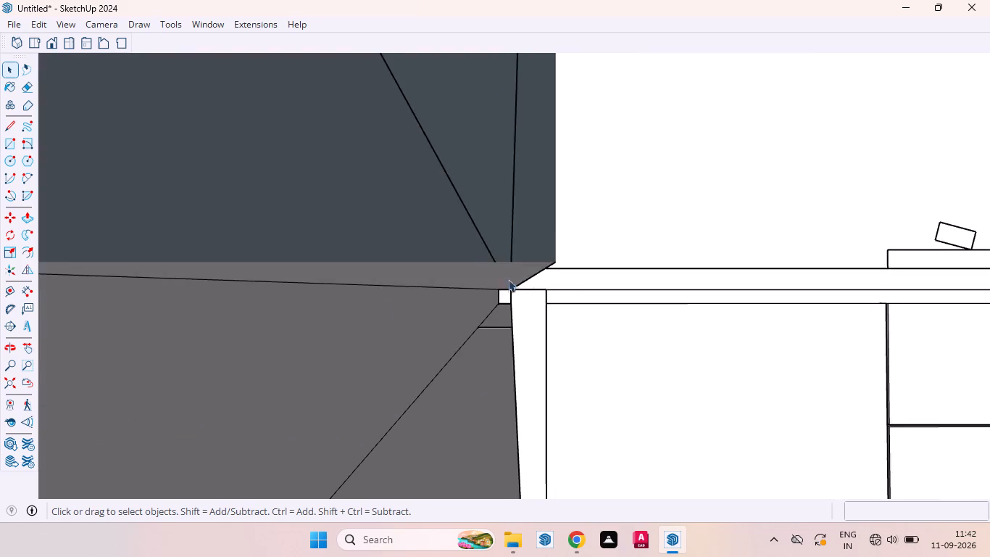
{"action": "scroll", "coordinate": [508, 279], "scroll_direction": "down", "scroll_amount": 12}
{"action": "scroll", "coordinate": [141, 292], "scroll_direction": "down", "scroll_amount": 20}
{"action": "scroll", "coordinate": [141, 292], "scroll_direction": "down", "scroll_amount": 3}
{"action": "scroll", "coordinate": [546, 287], "scroll_direction": "down", "scroll_amount": 7}
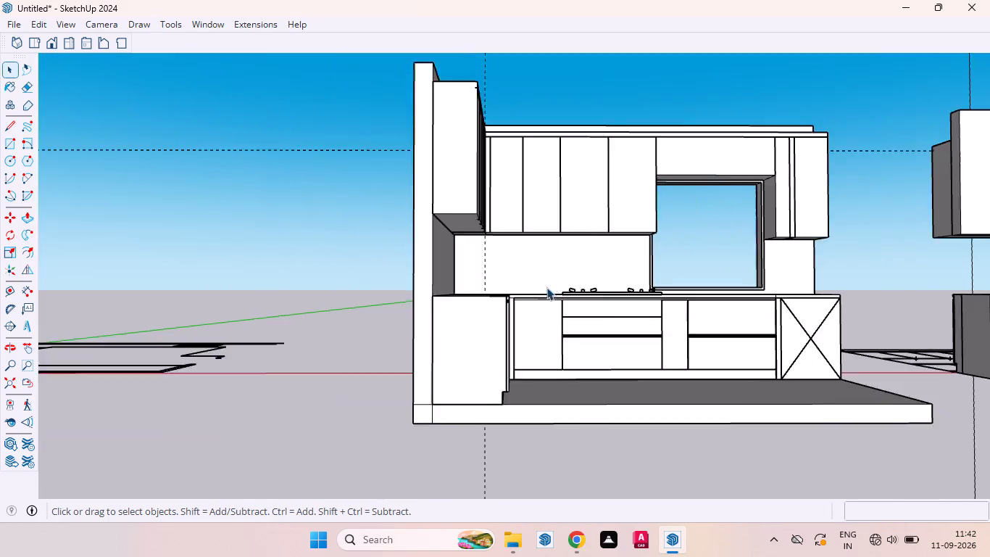
From outside the cabinet group, push the corner-side end face of the hob run's handle recess 2" to the corner.
{"action": "middle_click_drag", "start_coordinate": [576, 300], "coordinate": [364, 337]}
{"action": "scroll", "coordinate": [333, 332], "scroll_direction": "up", "scroll_amount": 20}
{"action": "scroll", "coordinate": [333, 332], "scroll_direction": "up", "scroll_amount": 1}
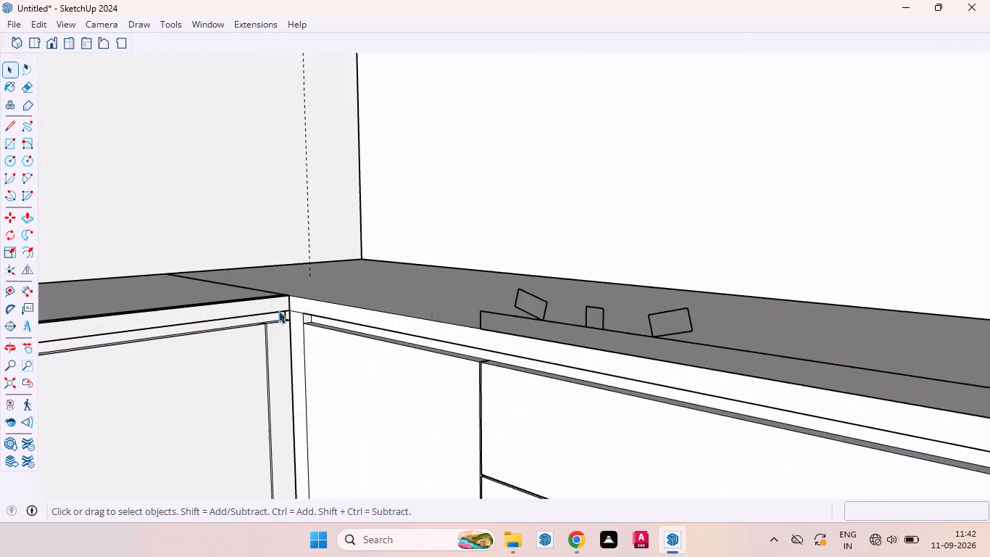
{"action": "scroll", "coordinate": [278, 310], "scroll_direction": "up", "scroll_amount": 6}
{"action": "scroll", "coordinate": [320, 319], "scroll_direction": "down", "scroll_amount": 7}
{"action": "scroll", "coordinate": [328, 320], "scroll_direction": "up", "scroll_amount": 1}
{"action": "scroll", "coordinate": [416, 289], "scroll_direction": "down", "scroll_amount": 6}
{"action": "scroll", "coordinate": [374, 306], "scroll_direction": "up", "scroll_amount": 19}
{"action": "middle_click_drag", "start_coordinate": [449, 295], "coordinate": [388, 269]}
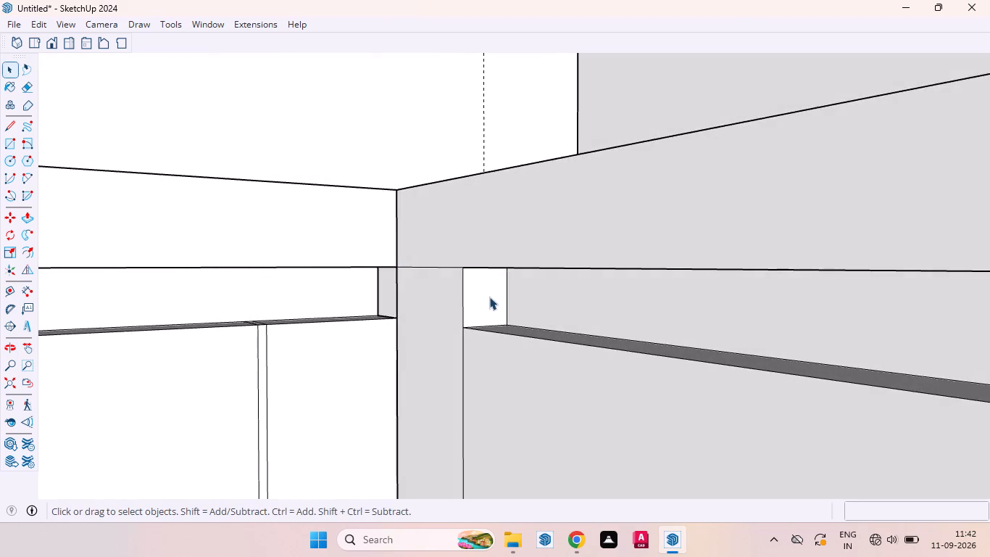
{"action": "scroll", "coordinate": [489, 297], "scroll_direction": "up", "scroll_amount": 5}
{"action": "left_click", "coordinate": [486, 301]}
{"action": "key", "text": "p"}
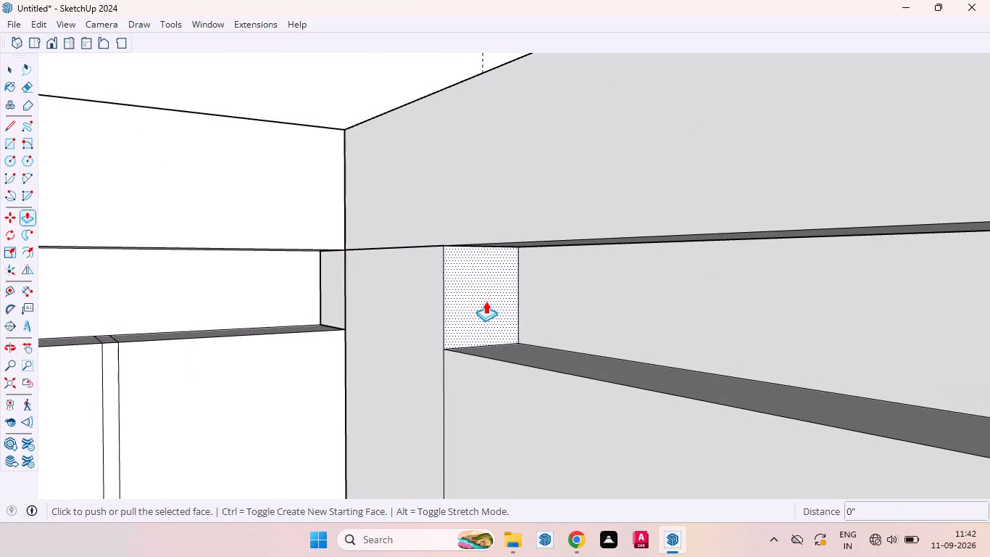
{"action": "left_click_drag", "start_coordinate": [486, 301], "coordinate": [346, 310]}
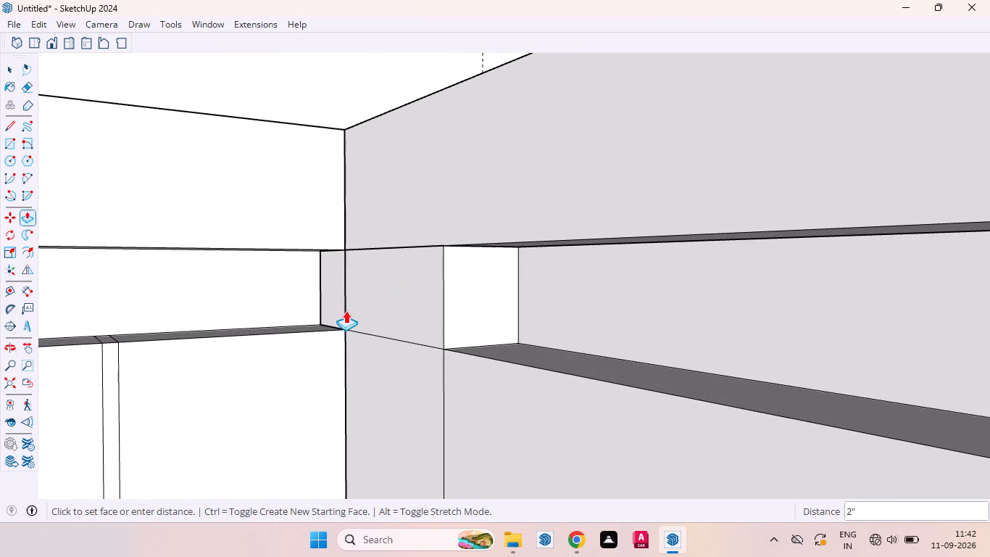
{"action": "left_click_drag", "start_coordinate": [346, 310], "coordinate": [342, 318]}
{"action": "key", "text": "space"}
Inside the hob run's base cabinet group, push the handle recess's corner-side end face 2" to meet the adjoining recess.
{"action": "triple_click", "coordinate": [459, 301]}
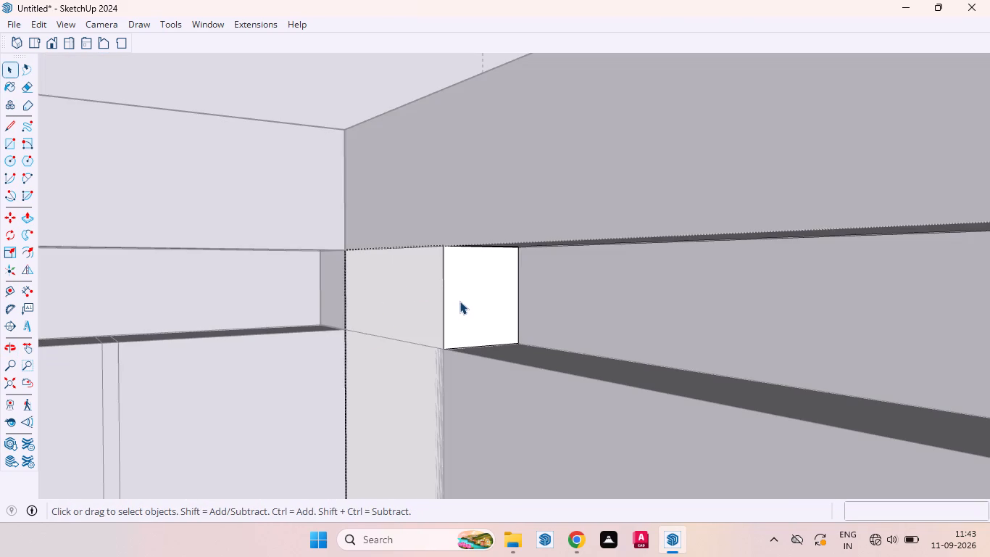
{"action": "left_click", "coordinate": [459, 301]}
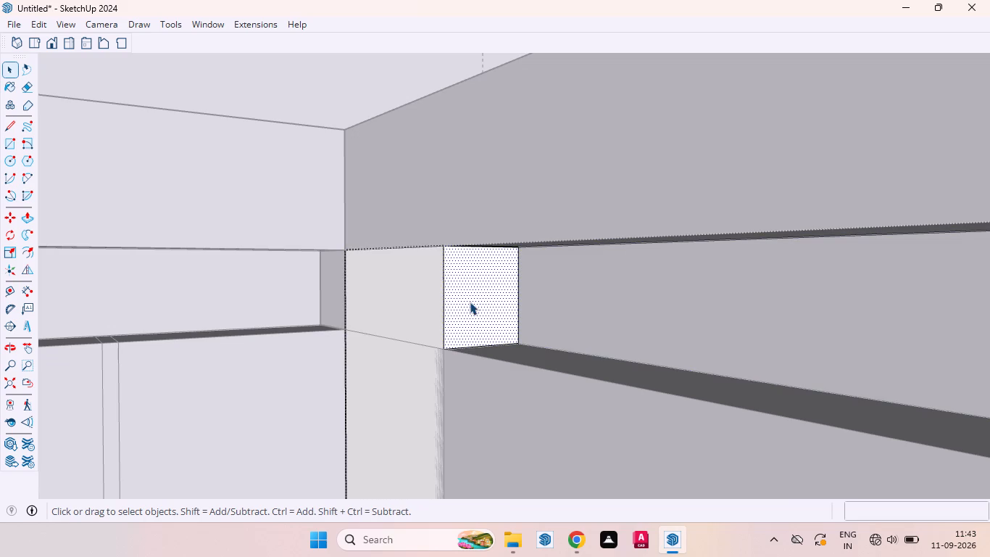
{"action": "key", "text": "p"}
{"action": "left_click", "coordinate": [470, 302]}
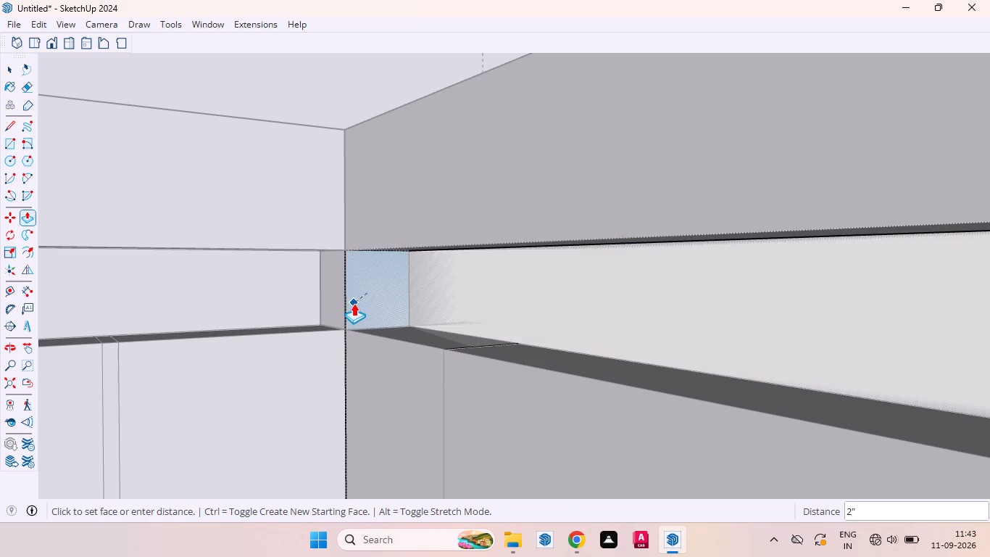
{"action": "left_click", "coordinate": [354, 303]}
{"action": "key", "text": "space"}
Examine how the two base cabinets' handle recesses meet in the corner and how the whole kitchen looks.
{"action": "scroll", "coordinate": [439, 273], "scroll_direction": "down", "scroll_amount": 2}
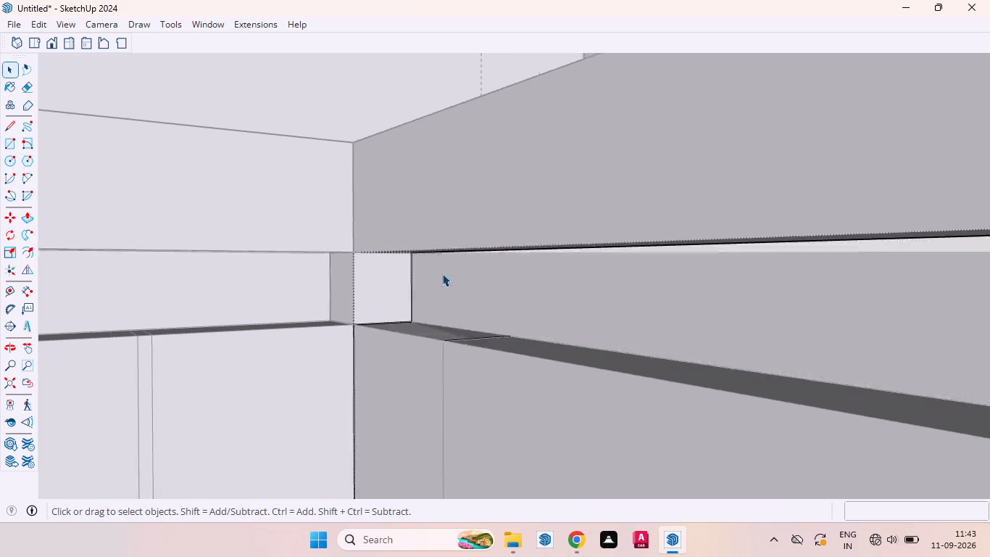
{"action": "scroll", "coordinate": [442, 273], "scroll_direction": "down", "scroll_amount": 11}
{"action": "scroll", "coordinate": [428, 287], "scroll_direction": "up", "scroll_amount": 12}
{"action": "left_click", "coordinate": [448, 274]}
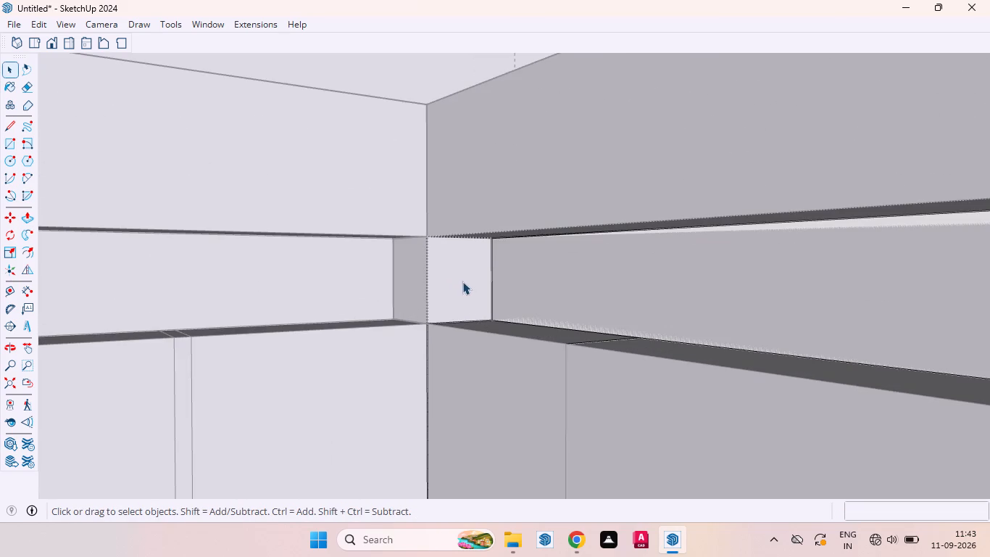
{"action": "scroll", "coordinate": [457, 278], "scroll_direction": "down", "scroll_amount": 5}
{"action": "scroll", "coordinate": [462, 279], "scroll_direction": "up", "scroll_amount": 1}
{"action": "scroll", "coordinate": [462, 279], "scroll_direction": "down", "scroll_amount": 20}
{"action": "scroll", "coordinate": [462, 279], "scroll_direction": "down", "scroll_amount": 12}
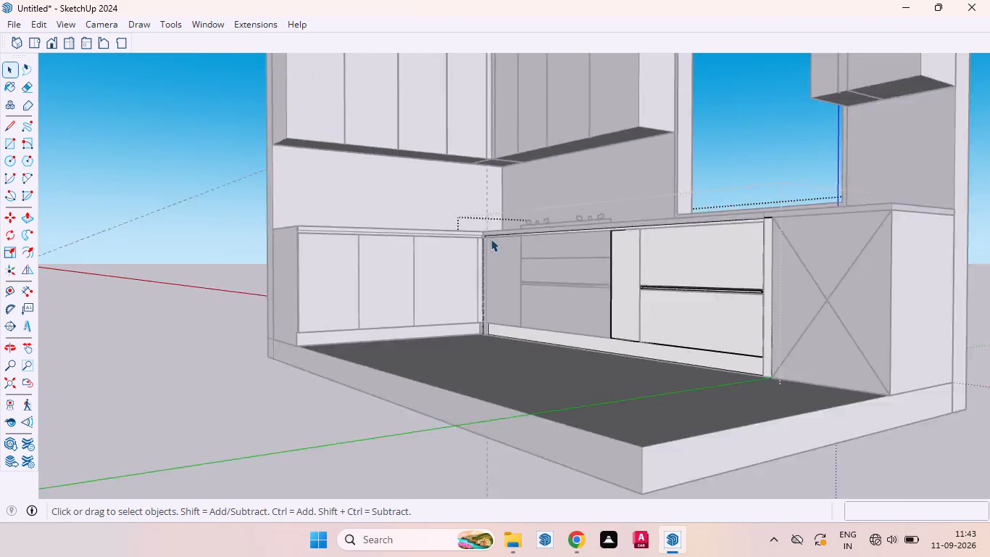
From outside the cabinet group, push the corner-side end face of the hob run's handle recess slightly deeper into the corner.
{"action": "scroll", "coordinate": [491, 239], "scroll_direction": "down", "scroll_amount": 3}
{"action": "left_click", "coordinate": [380, 345]}
{"action": "scroll", "coordinate": [497, 208], "scroll_direction": "up", "scroll_amount": 20}
{"action": "scroll", "coordinate": [497, 208], "scroll_direction": "up", "scroll_amount": 2}
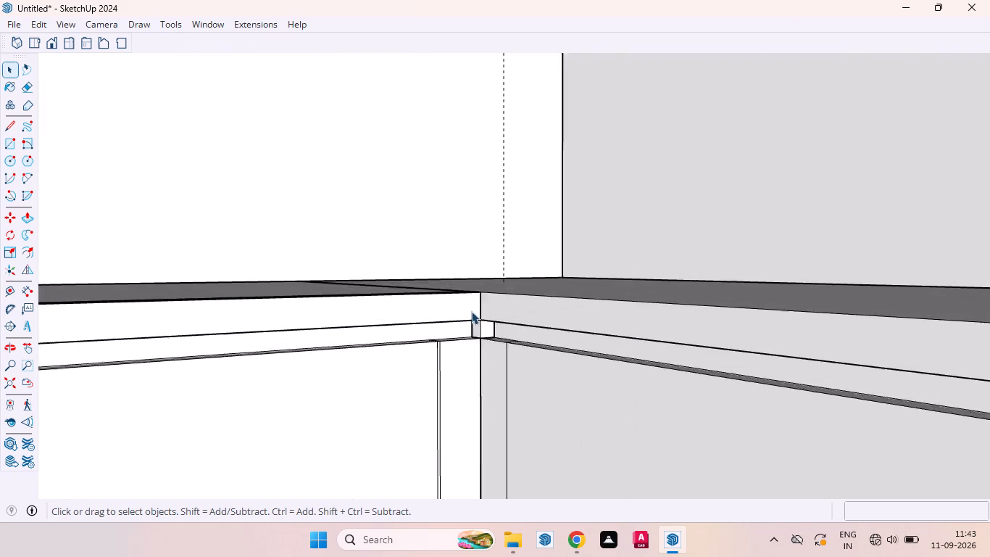
{"action": "scroll", "coordinate": [471, 311], "scroll_direction": "up", "scroll_amount": 16}
{"action": "left_click", "coordinate": [512, 356]}
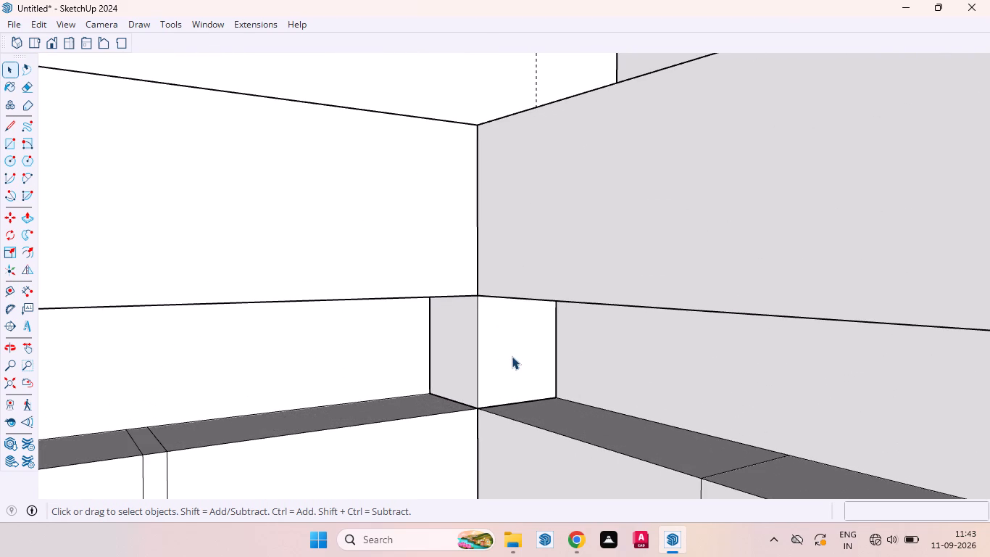
{"action": "key", "text": "p"}
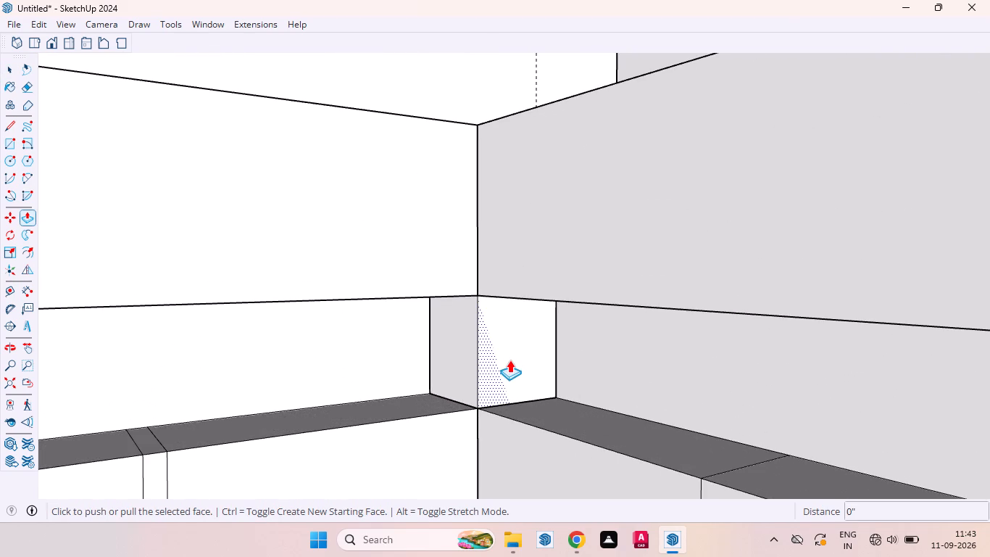
{"action": "left_click_drag", "start_coordinate": [502, 354], "coordinate": [484, 353]}
{"action": "key", "text": "space"}
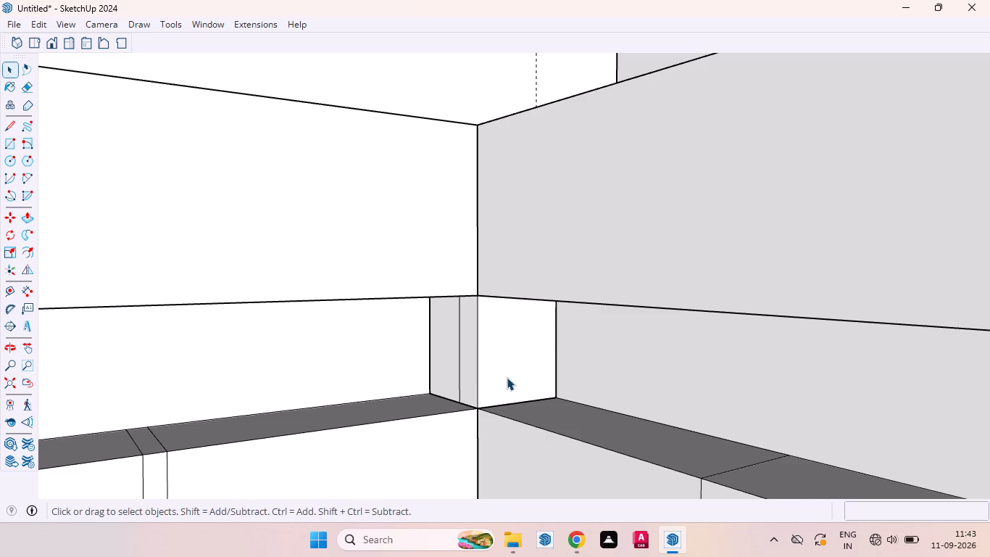
Inside the hob run's base cabinet group, push the handle recess's corner-side end face 1/4" deeper into the corner.
{"action": "double_click", "coordinate": [507, 377]}
{"action": "left_click", "coordinate": [507, 371]}
{"action": "key", "text": "p"}
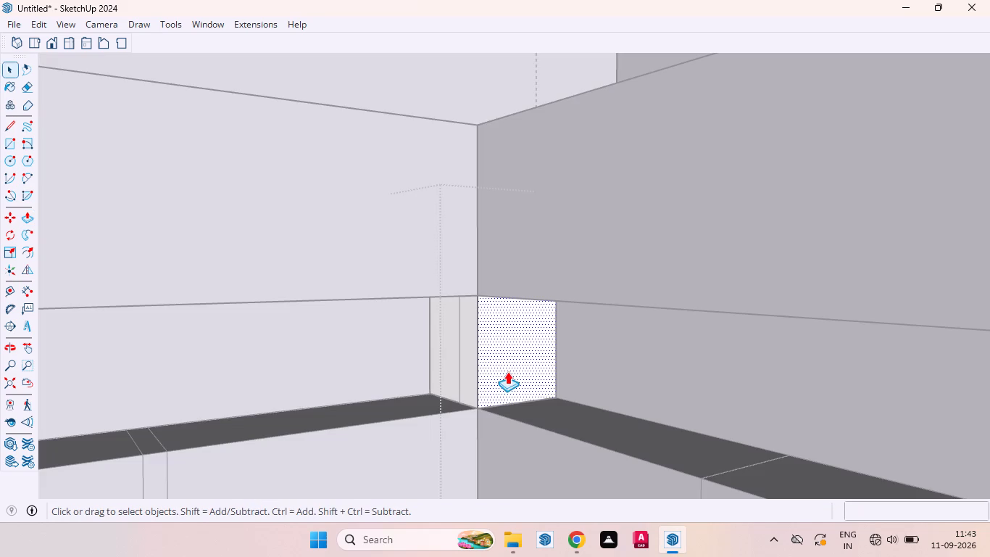
{"action": "left_click", "coordinate": [507, 371]}
{"action": "left_click", "coordinate": [462, 379]}
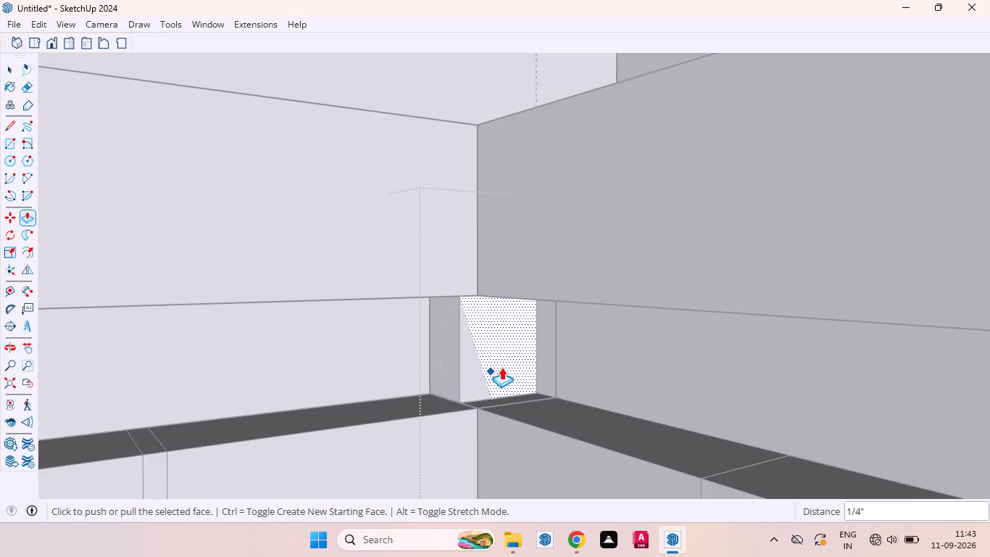
{"action": "left_click", "coordinate": [502, 365]}
{"action": "key", "text": "space"}
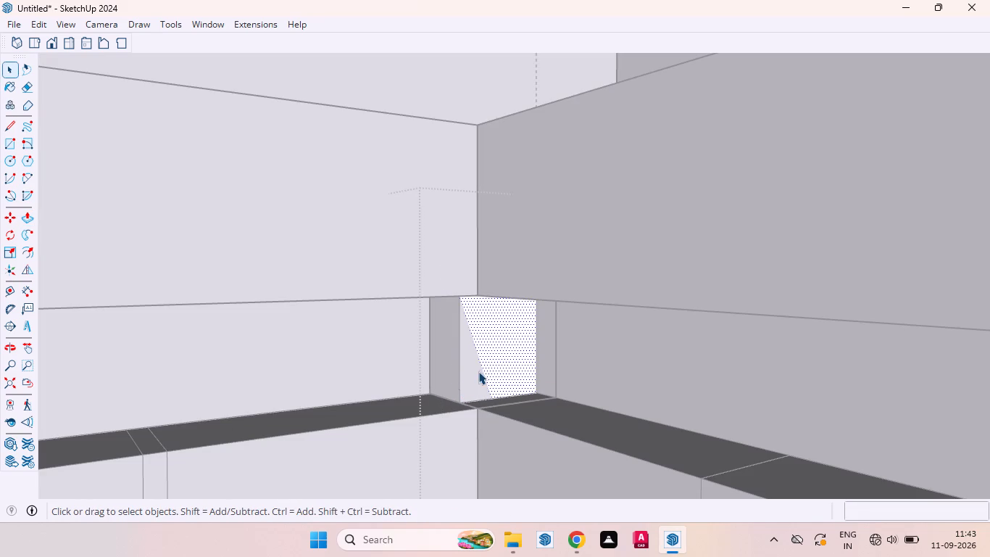
Delete the pushed recess end face and its vertical edge inside the hob run's cabinet group, and leave the group.
{"action": "double_click", "coordinate": [494, 364]}
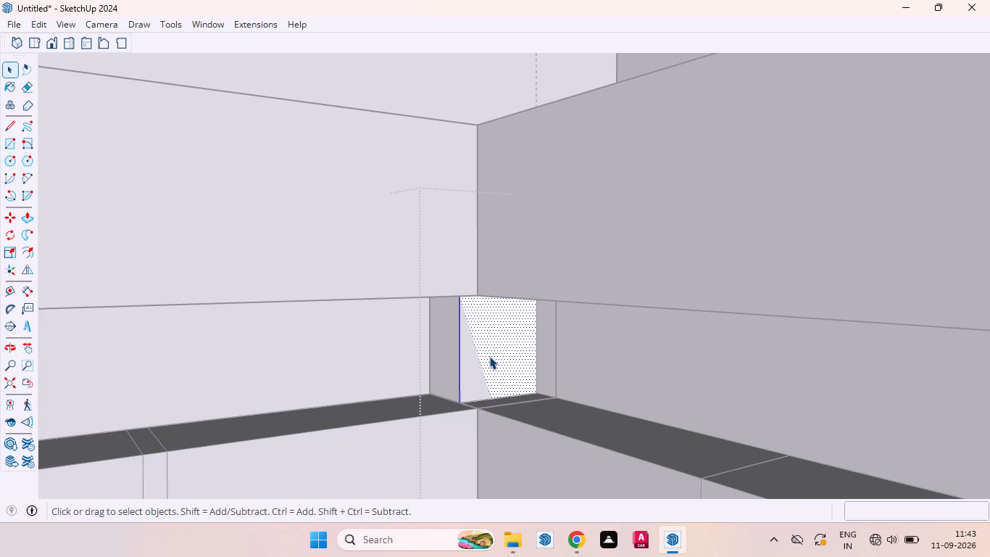
{"action": "key", "text": "Delete"}
{"action": "left_click", "coordinate": [483, 360]}
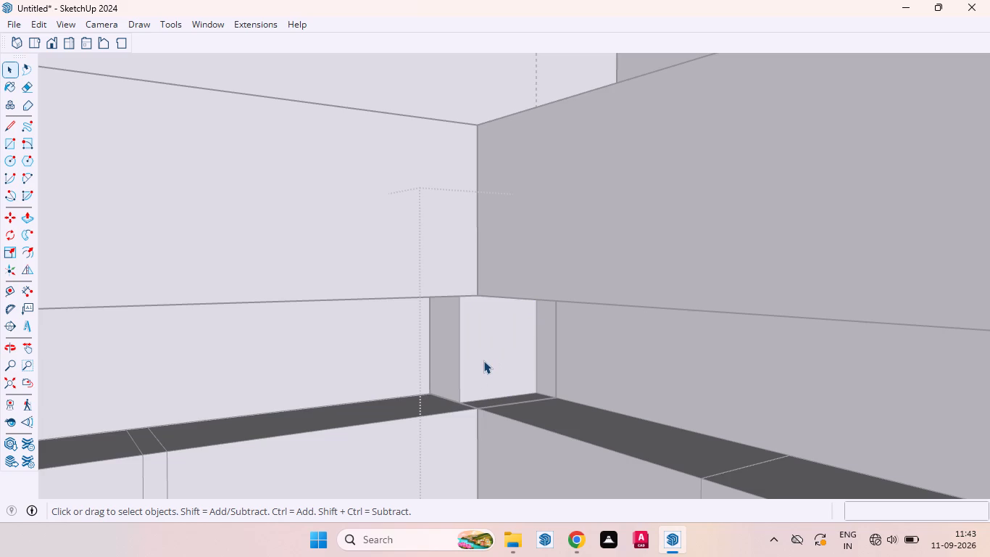
{"action": "double_click", "coordinate": [483, 360]}
{"action": "scroll", "coordinate": [526, 366], "scroll_direction": "down", "scroll_amount": 3}
{"action": "scroll", "coordinate": [533, 366], "scroll_direction": "up", "scroll_amount": 1}
{"action": "scroll", "coordinate": [534, 366], "scroll_direction": "down", "scroll_amount": 20}
{"action": "scroll", "coordinate": [534, 366], "scroll_direction": "down", "scroll_amount": 9}
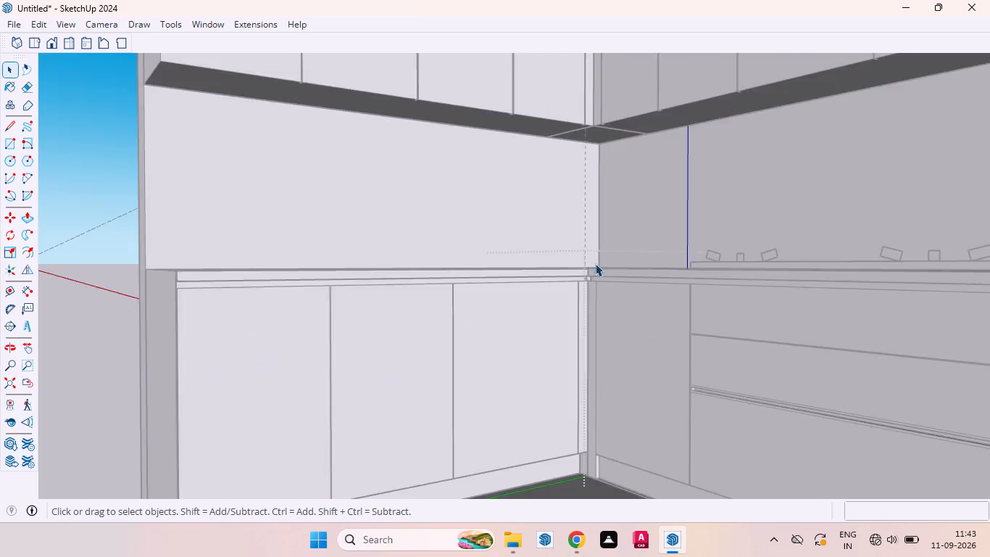
{"action": "scroll", "coordinate": [595, 263], "scroll_direction": "down", "scroll_amount": 3}
{"action": "left_click", "coordinate": [302, 374]}
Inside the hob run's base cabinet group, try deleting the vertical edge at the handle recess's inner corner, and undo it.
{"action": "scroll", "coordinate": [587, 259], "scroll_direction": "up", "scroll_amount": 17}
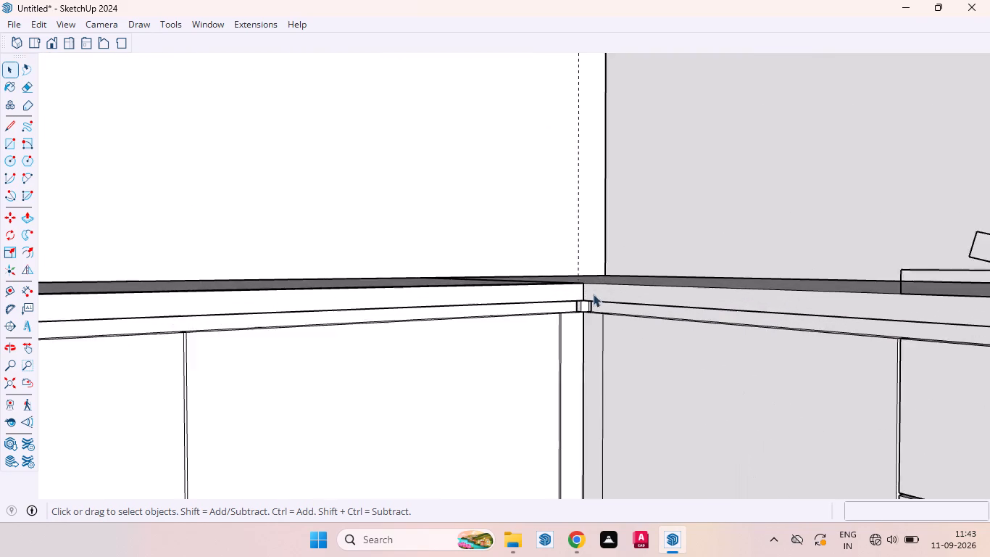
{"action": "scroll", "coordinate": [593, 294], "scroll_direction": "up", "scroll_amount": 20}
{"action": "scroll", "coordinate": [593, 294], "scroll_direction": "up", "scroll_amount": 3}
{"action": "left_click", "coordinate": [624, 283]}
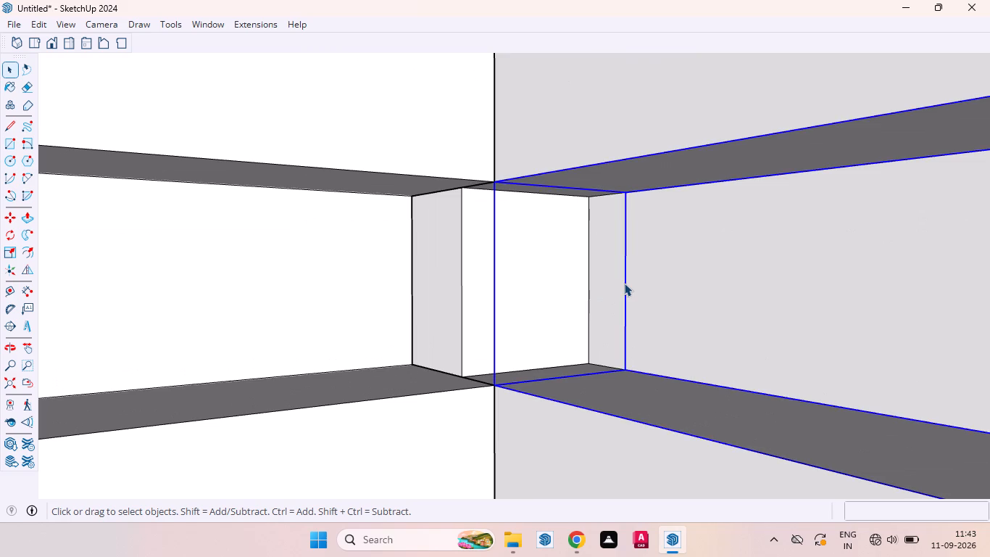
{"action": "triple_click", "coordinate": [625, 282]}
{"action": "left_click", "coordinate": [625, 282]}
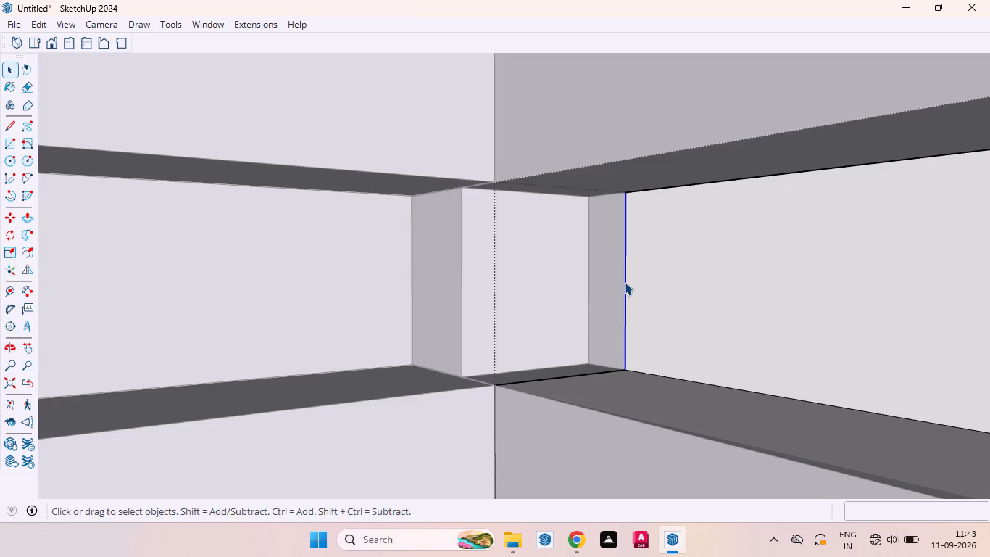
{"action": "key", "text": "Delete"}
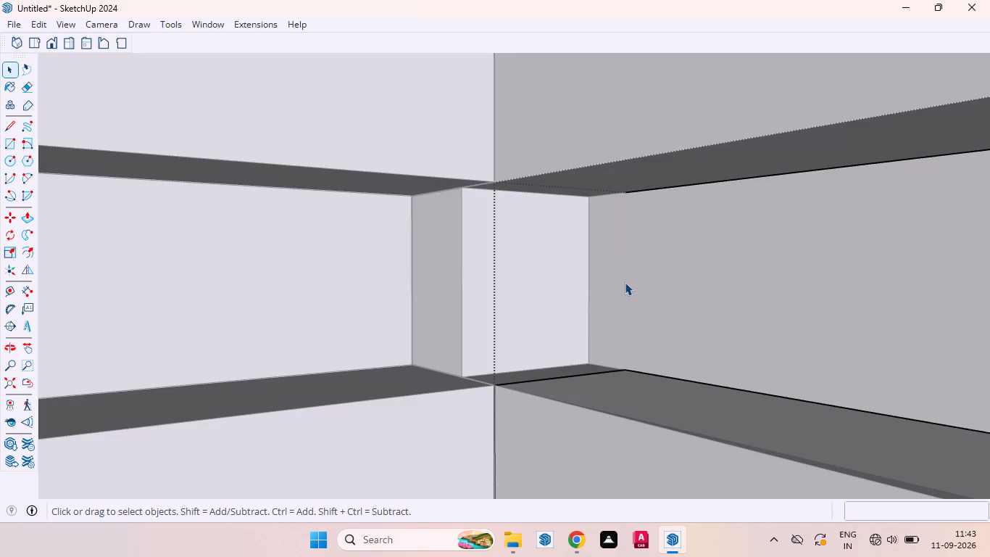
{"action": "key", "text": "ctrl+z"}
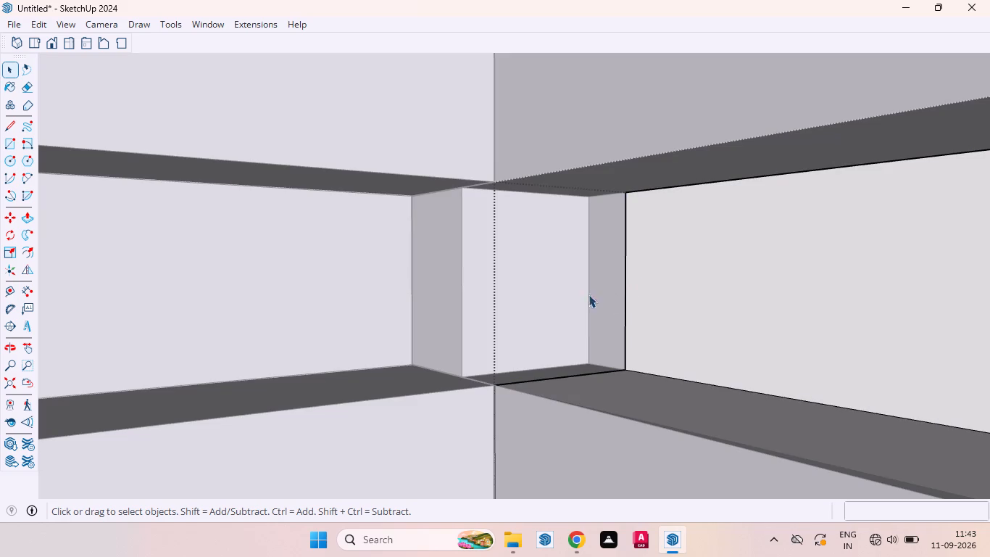
From outside the cabinet group, push the hob run recess's corner-side end face about 7/16" to meet the adjoining recess's back edge.
{"action": "scroll", "coordinate": [598, 293], "scroll_direction": "down", "scroll_amount": 15}
{"action": "scroll", "coordinate": [513, 296], "scroll_direction": "down", "scroll_amount": 7}
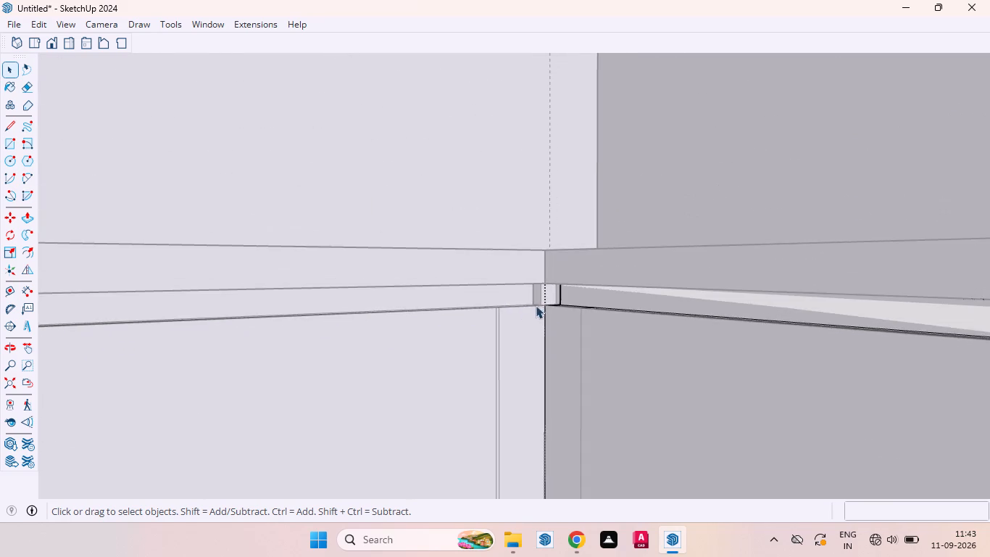
{"action": "scroll", "coordinate": [538, 305], "scroll_direction": "down", "scroll_amount": 5}
{"action": "scroll", "coordinate": [553, 289], "scroll_direction": "up", "scroll_amount": 20}
{"action": "scroll", "coordinate": [553, 289], "scroll_direction": "up", "scroll_amount": 6}
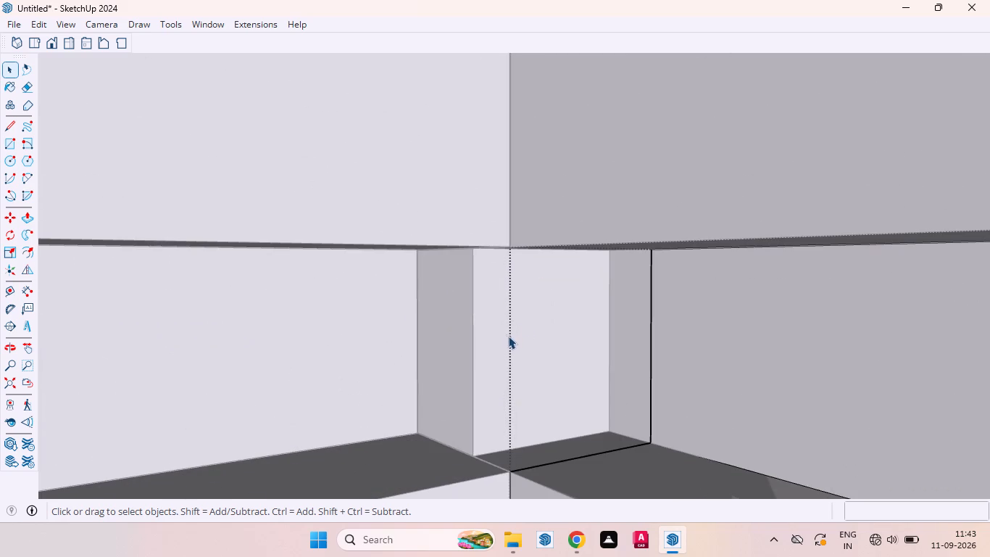
{"action": "left_click", "coordinate": [504, 334]}
{"action": "double_click", "coordinate": [504, 334]}
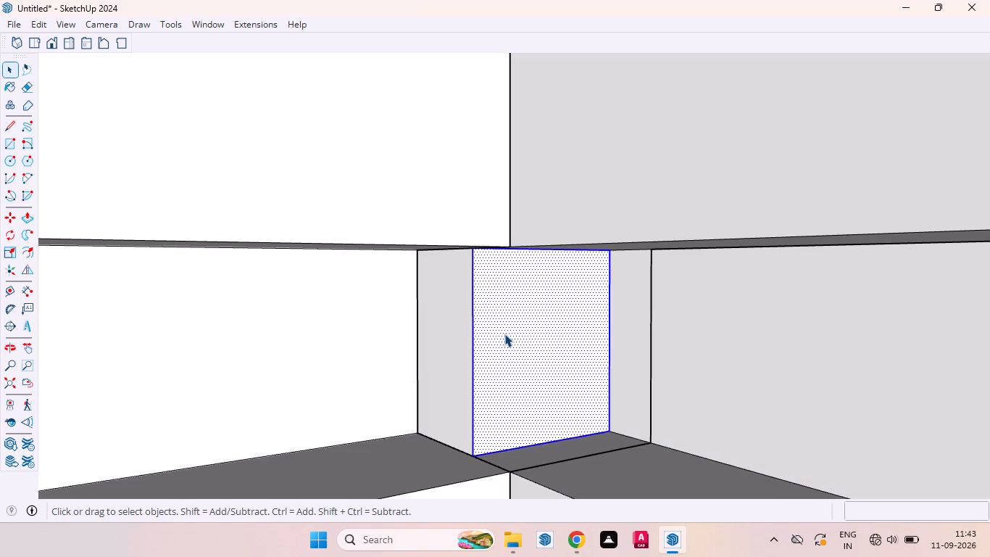
{"action": "double_click", "coordinate": [504, 334]}
{"action": "triple_click", "coordinate": [529, 334]}
{"action": "double_click", "coordinate": [529, 334]}
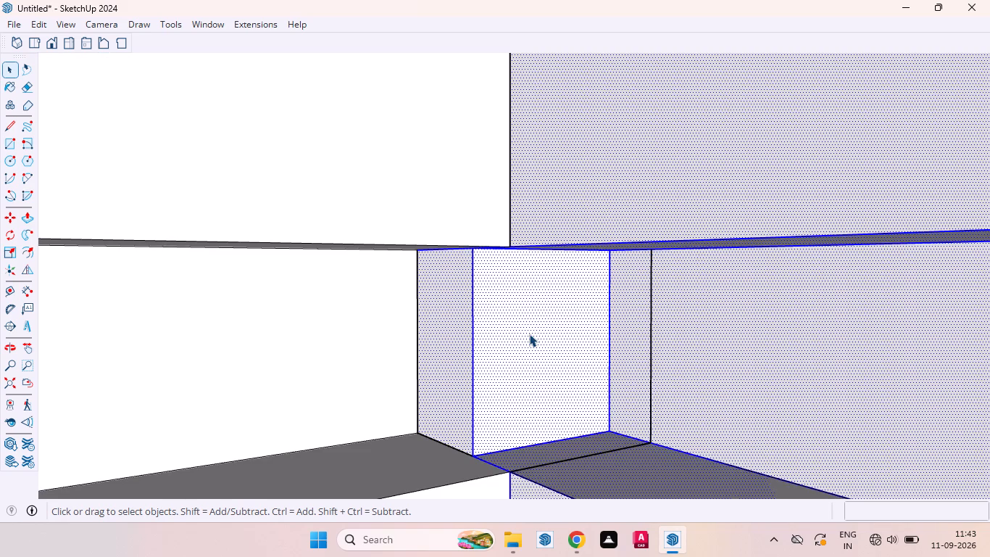
{"action": "left_click", "coordinate": [529, 334]}
{"action": "left_click", "coordinate": [521, 357]}
{"action": "key", "text": "p"}
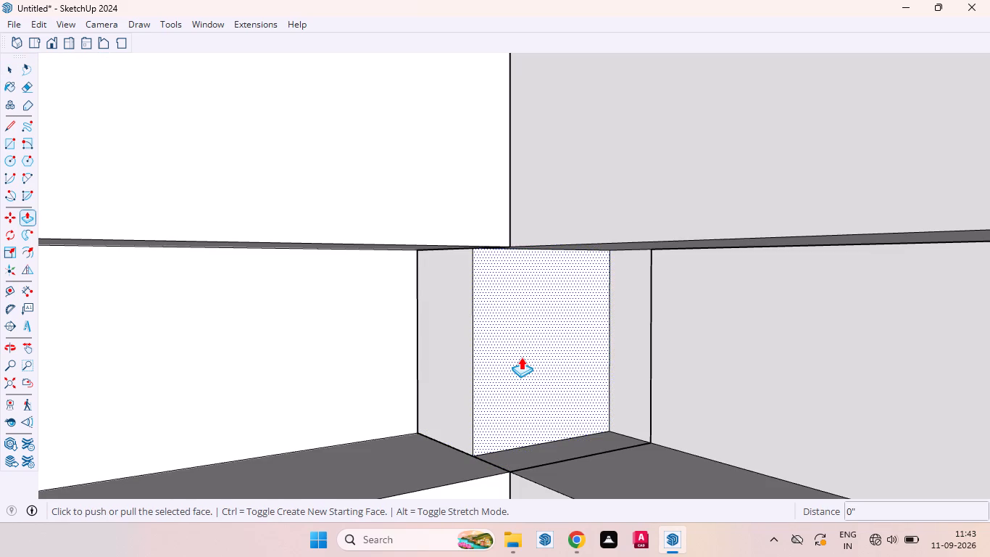
{"action": "left_click_drag", "start_coordinate": [521, 357], "coordinate": [444, 360]}
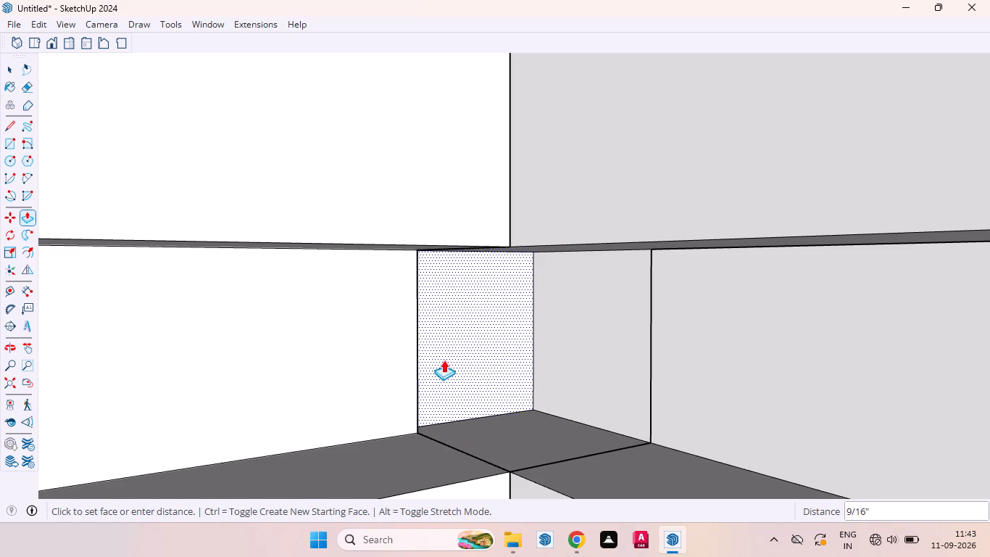
{"action": "left_click_drag", "start_coordinate": [444, 360], "coordinate": [403, 375]}
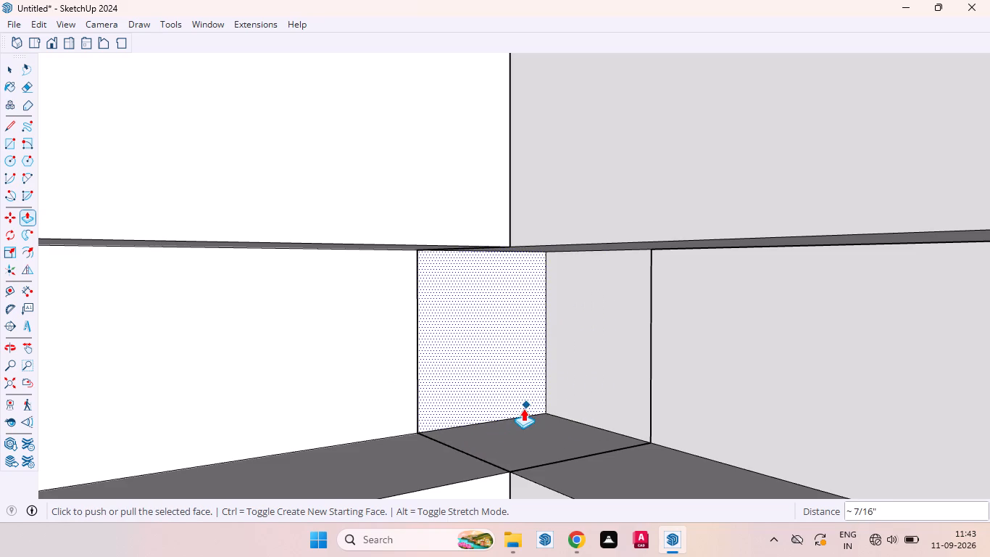
{"action": "key", "text": "space"}
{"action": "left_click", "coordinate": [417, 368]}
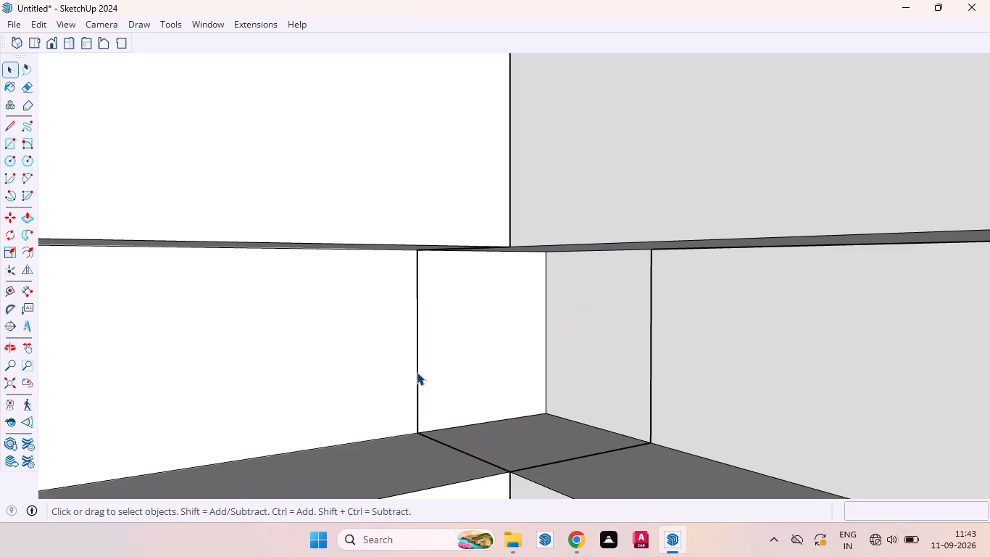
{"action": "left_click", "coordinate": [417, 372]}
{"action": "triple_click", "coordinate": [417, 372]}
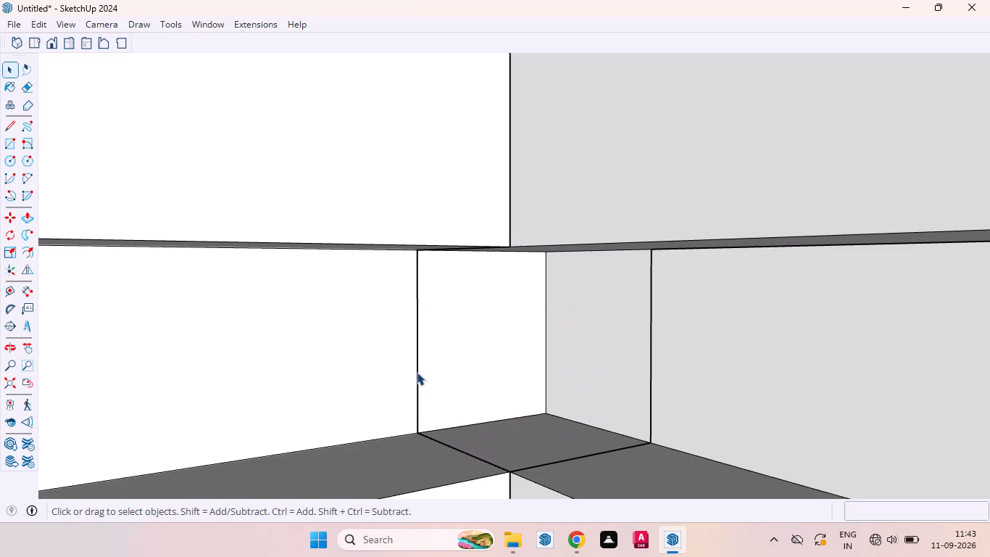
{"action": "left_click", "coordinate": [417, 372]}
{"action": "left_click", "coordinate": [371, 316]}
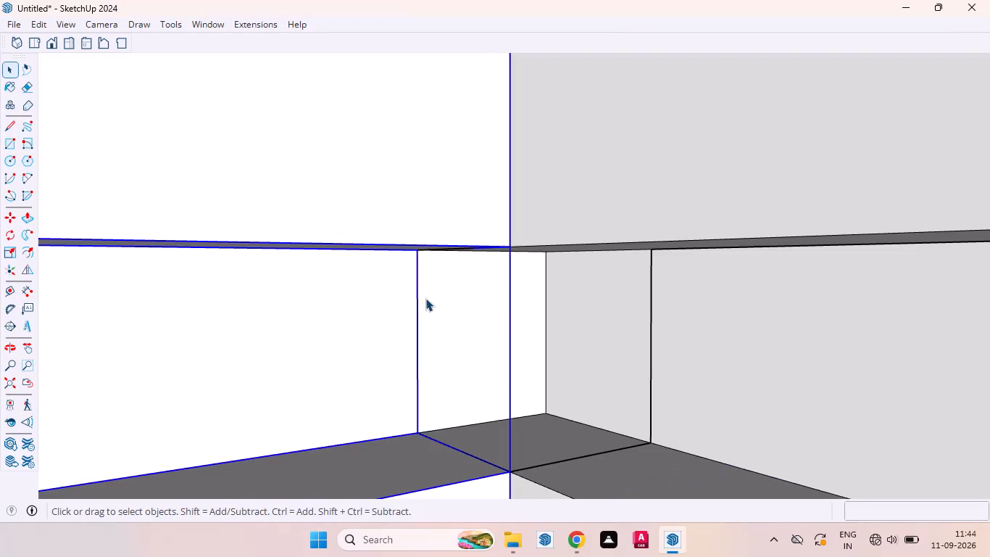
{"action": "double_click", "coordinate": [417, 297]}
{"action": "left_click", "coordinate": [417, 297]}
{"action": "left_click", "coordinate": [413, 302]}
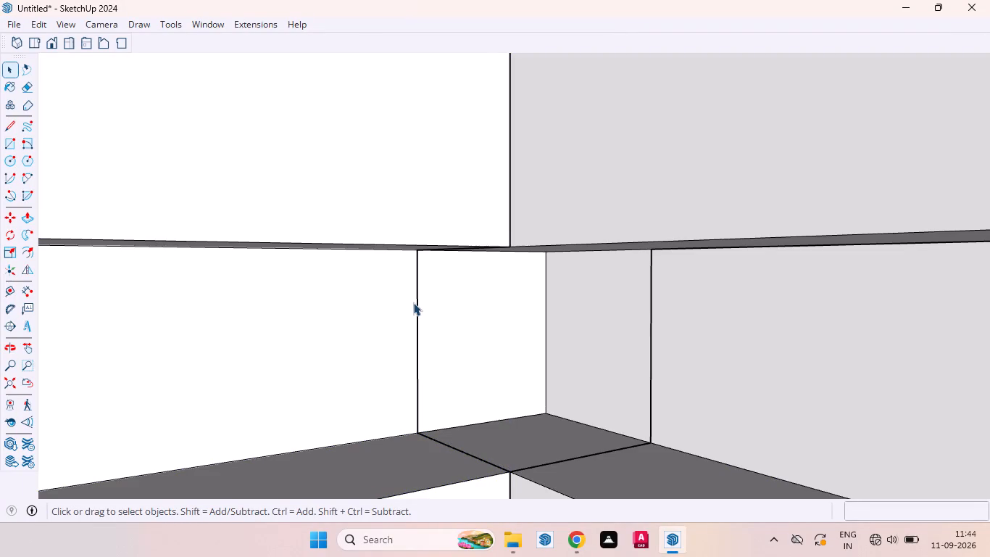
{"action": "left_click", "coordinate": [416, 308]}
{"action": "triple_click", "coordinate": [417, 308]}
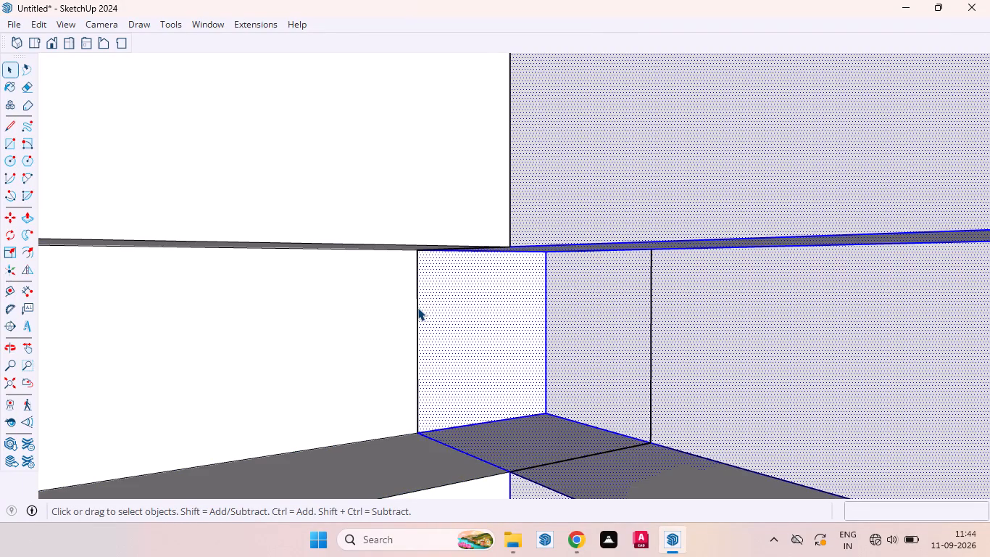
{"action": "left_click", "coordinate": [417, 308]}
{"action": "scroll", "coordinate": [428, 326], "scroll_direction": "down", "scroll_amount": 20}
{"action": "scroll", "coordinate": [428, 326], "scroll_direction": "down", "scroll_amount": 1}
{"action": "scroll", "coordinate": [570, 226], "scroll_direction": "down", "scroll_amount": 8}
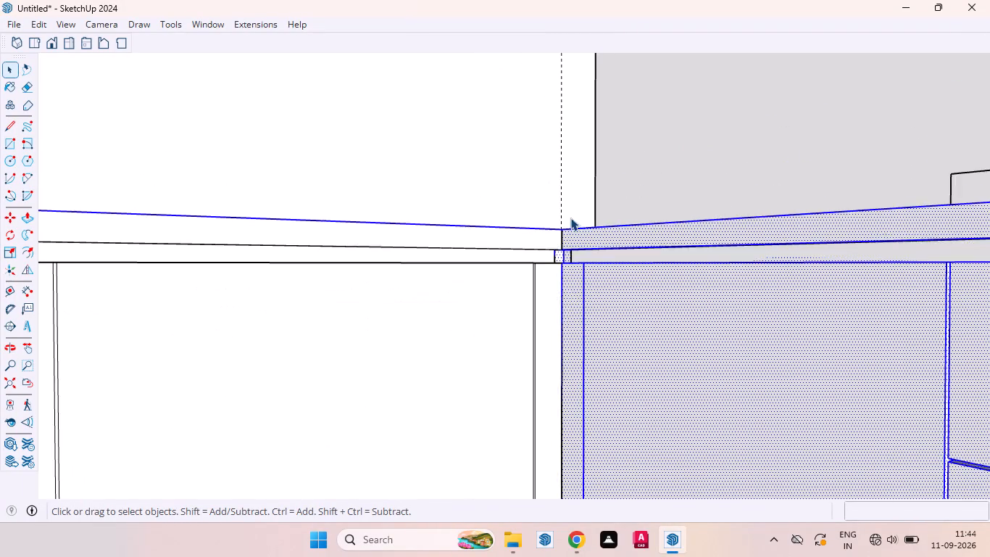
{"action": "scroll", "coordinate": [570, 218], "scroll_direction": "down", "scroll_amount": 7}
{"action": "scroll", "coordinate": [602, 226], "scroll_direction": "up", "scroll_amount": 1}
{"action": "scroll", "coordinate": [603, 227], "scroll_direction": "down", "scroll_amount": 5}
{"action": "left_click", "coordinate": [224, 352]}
Inside the hob run's base cabinet group, delete the vertical edge near the corner end of the handle recess, and leave the group.
{"action": "scroll", "coordinate": [566, 226], "scroll_direction": "up", "scroll_amount": 10}
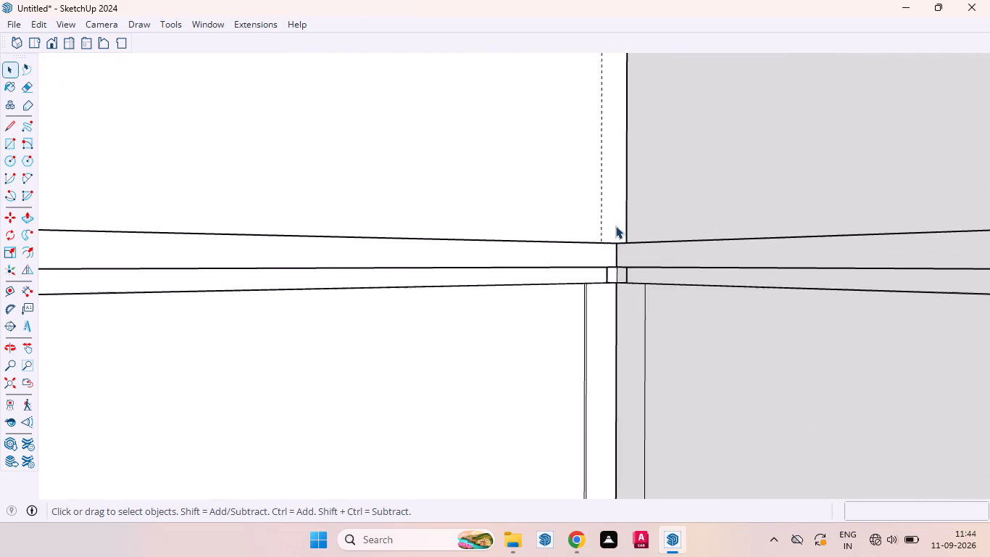
{"action": "scroll", "coordinate": [615, 226], "scroll_direction": "up", "scroll_amount": 20}
{"action": "middle_click_drag", "start_coordinate": [617, 302], "coordinate": [749, 240]}
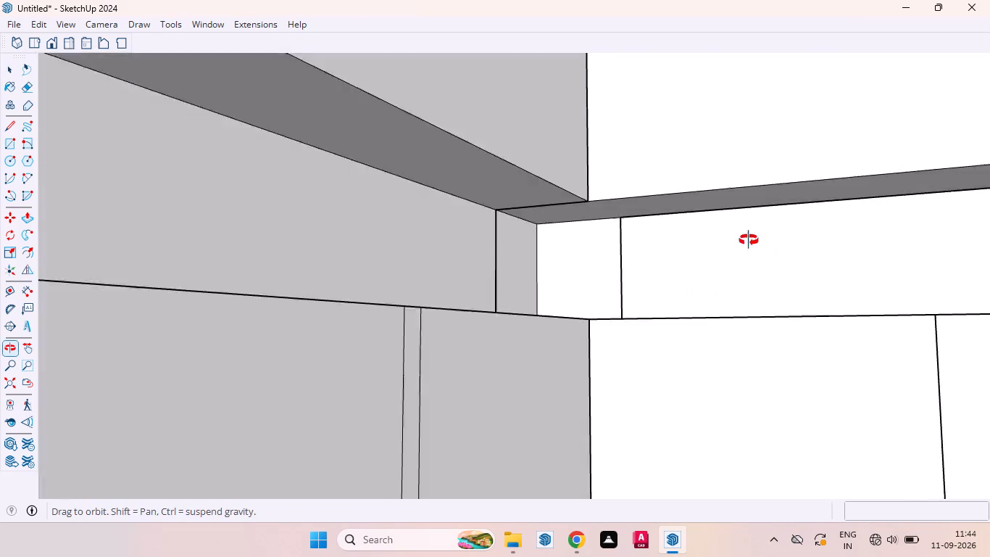
{"action": "middle_click_drag", "start_coordinate": [749, 240], "coordinate": [721, 243]}
{"action": "left_click", "coordinate": [631, 268]}
{"action": "scroll", "coordinate": [522, 334], "scroll_direction": "down", "scroll_amount": 7}
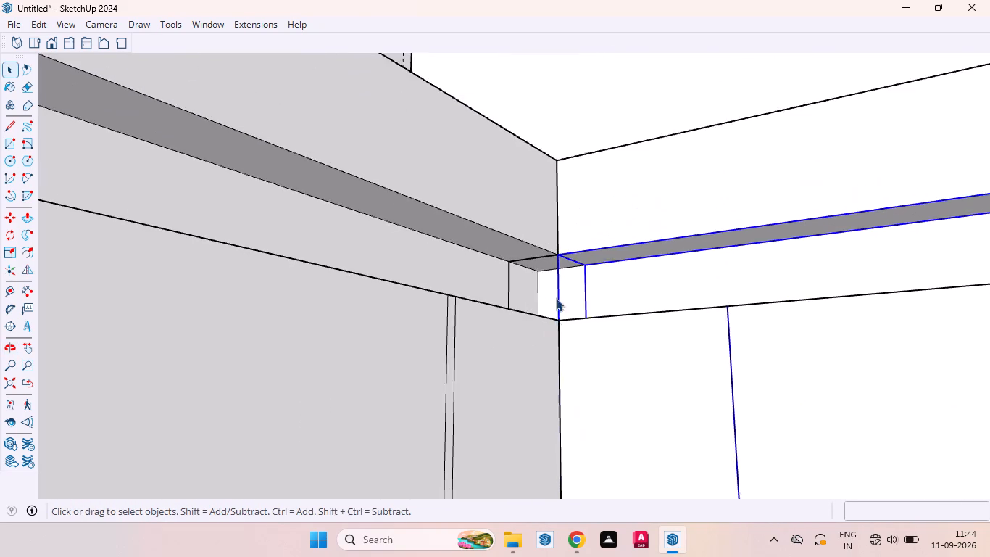
{"action": "scroll", "coordinate": [556, 295], "scroll_direction": "down", "scroll_amount": 6}
{"action": "double_click", "coordinate": [572, 285]}
{"action": "left_click", "coordinate": [573, 286]}
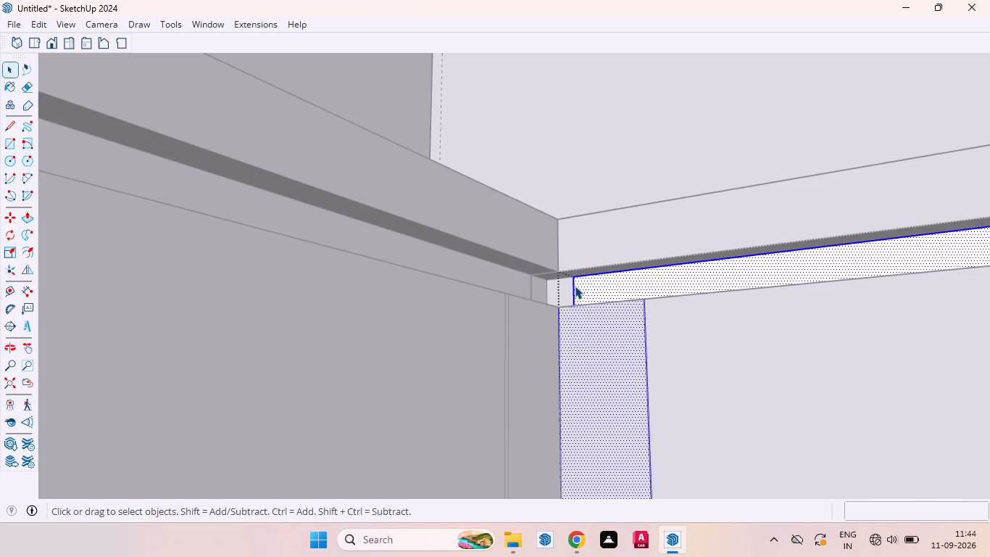
{"action": "left_click", "coordinate": [575, 286]}
{"action": "key", "text": "Delete"}
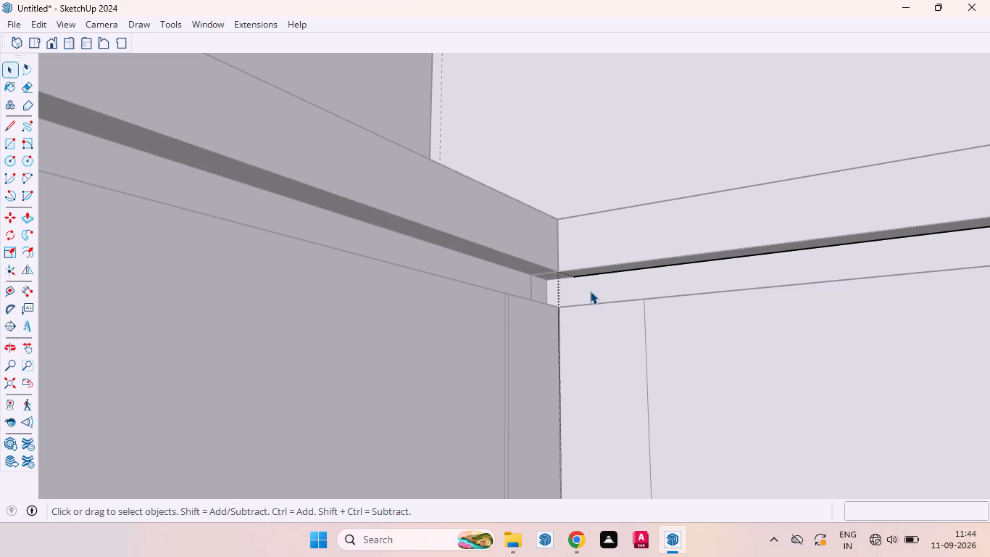
{"action": "scroll", "coordinate": [549, 322], "scroll_direction": "down", "scroll_amount": 20}
{"action": "scroll", "coordinate": [549, 322], "scroll_direction": "down", "scroll_amount": 8}
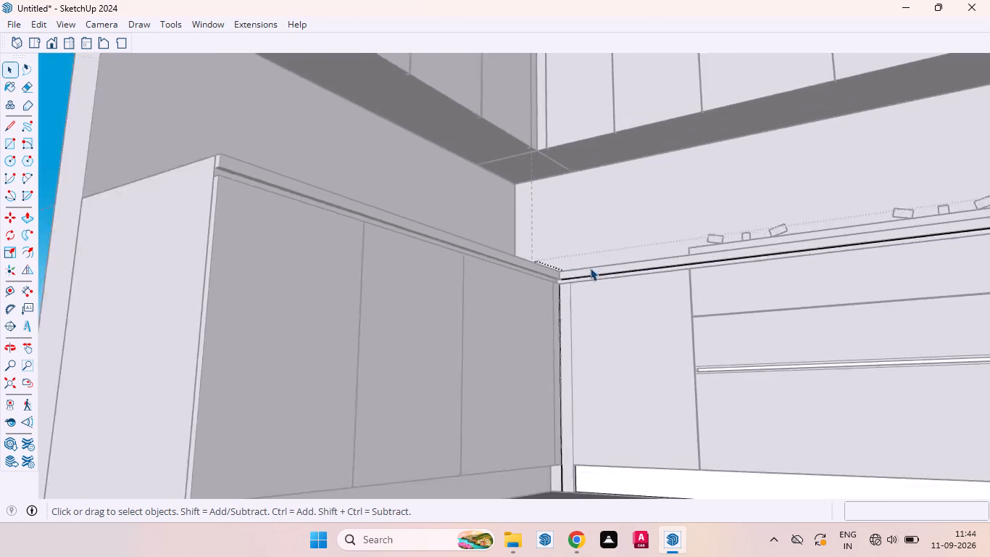
{"action": "scroll", "coordinate": [590, 268], "scroll_direction": "down", "scroll_amount": 1}
{"action": "left_click", "coordinate": [221, 395]}
{"action": "scroll", "coordinate": [733, 228], "scroll_direction": "up", "scroll_amount": 10}
{"action": "scroll", "coordinate": [408, 312], "scroll_direction": "up", "scroll_amount": 3}
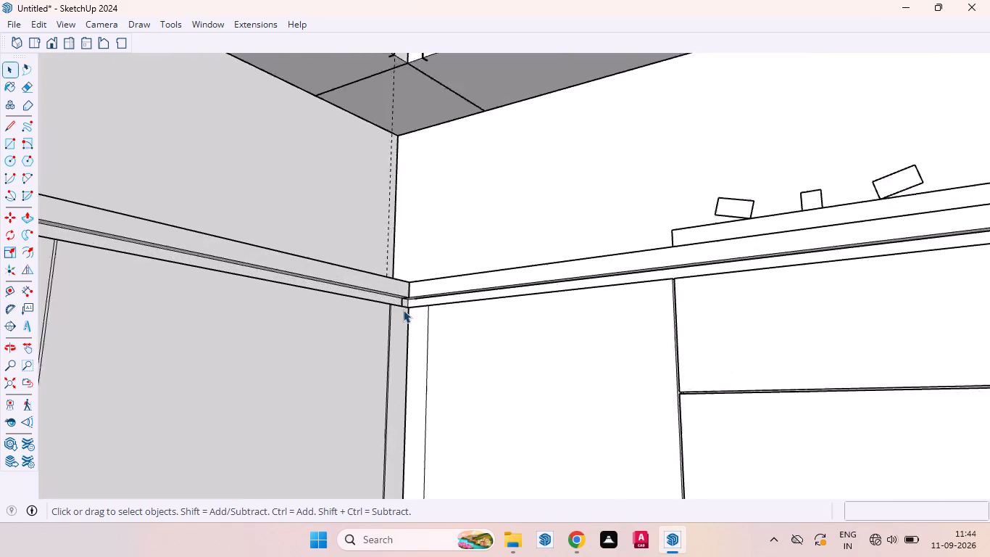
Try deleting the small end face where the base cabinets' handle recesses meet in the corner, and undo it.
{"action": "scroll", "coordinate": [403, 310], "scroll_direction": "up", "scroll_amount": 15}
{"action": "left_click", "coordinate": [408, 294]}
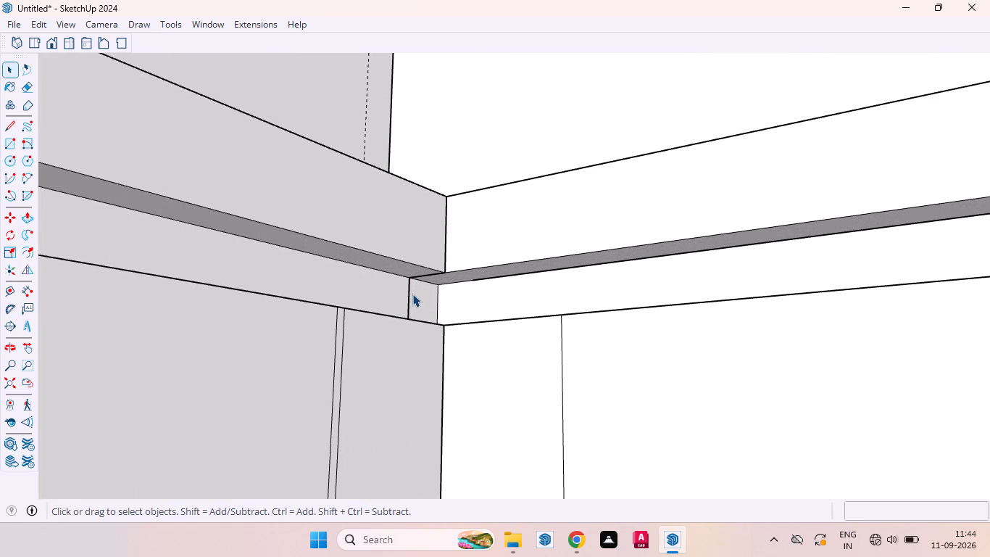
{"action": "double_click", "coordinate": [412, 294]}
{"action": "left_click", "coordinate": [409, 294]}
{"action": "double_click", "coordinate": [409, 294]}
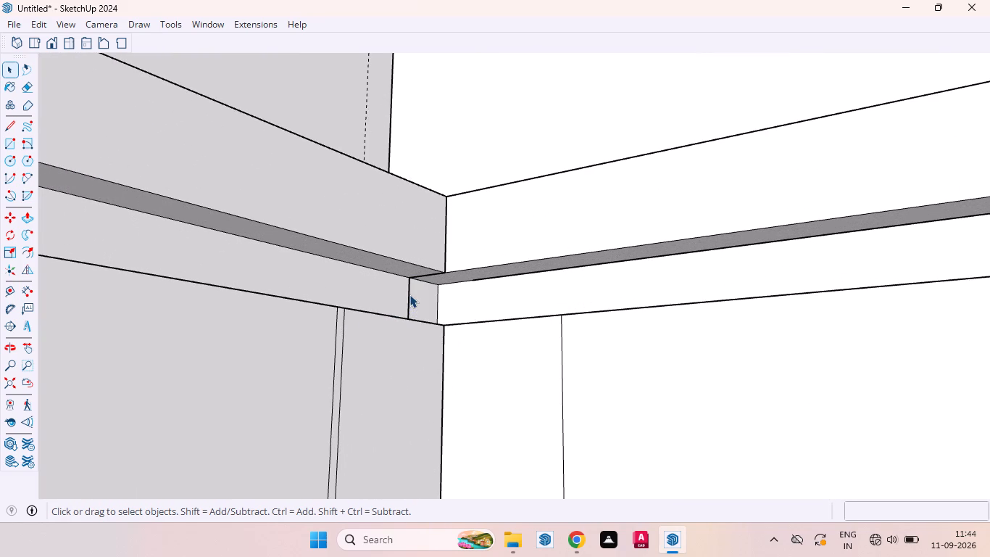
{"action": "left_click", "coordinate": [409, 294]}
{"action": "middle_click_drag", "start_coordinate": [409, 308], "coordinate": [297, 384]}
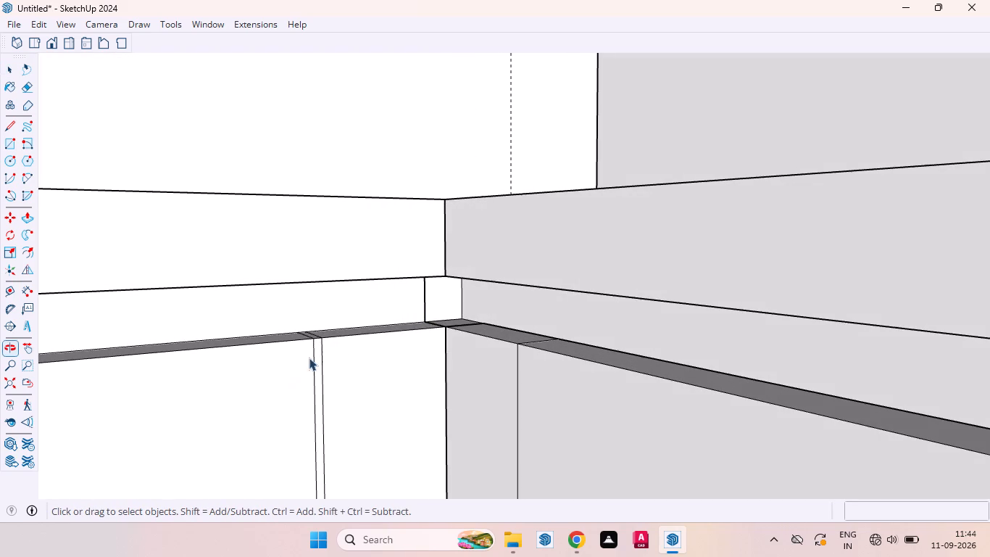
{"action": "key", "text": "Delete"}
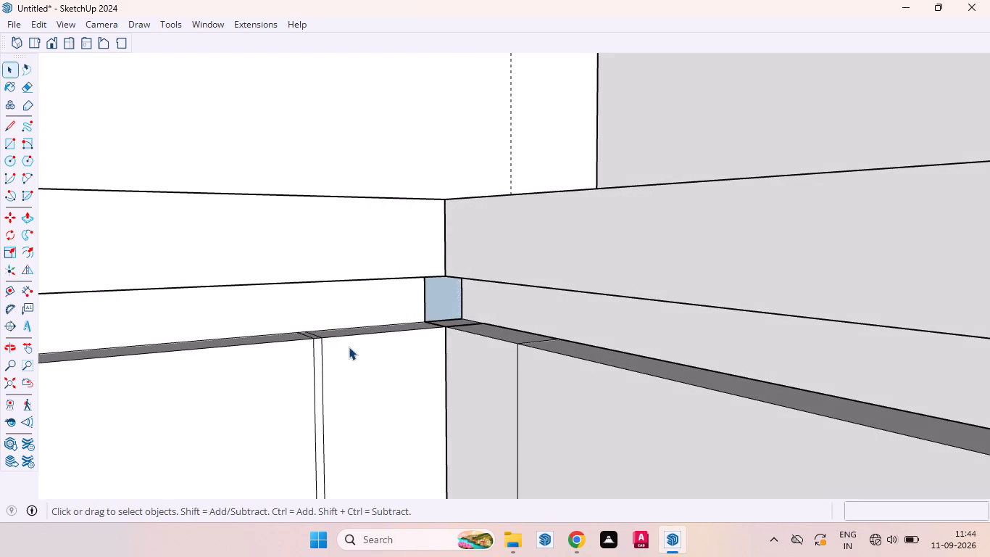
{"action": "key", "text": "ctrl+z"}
Delete the vertical guide line at the kitchen's inner corner, inside the side wall's wall cabinet group, and leave the group.
{"action": "scroll", "coordinate": [496, 327], "scroll_direction": "down", "scroll_amount": 14}
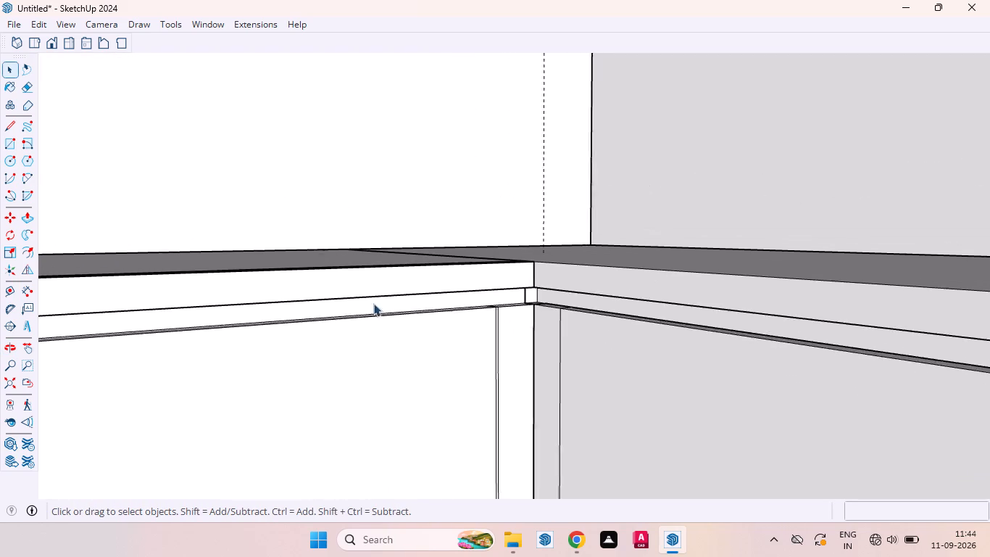
{"action": "scroll", "coordinate": [373, 303], "scroll_direction": "down", "scroll_amount": 15}
{"action": "scroll", "coordinate": [625, 252], "scroll_direction": "up", "scroll_amount": 1}
{"action": "scroll", "coordinate": [631, 251], "scroll_direction": "down", "scroll_amount": 4}
{"action": "scroll", "coordinate": [686, 244], "scroll_direction": "up", "scroll_amount": 1}
{"action": "scroll", "coordinate": [712, 239], "scroll_direction": "down", "scroll_amount": 8}
{"action": "scroll", "coordinate": [409, 311], "scroll_direction": "down", "scroll_amount": 7}
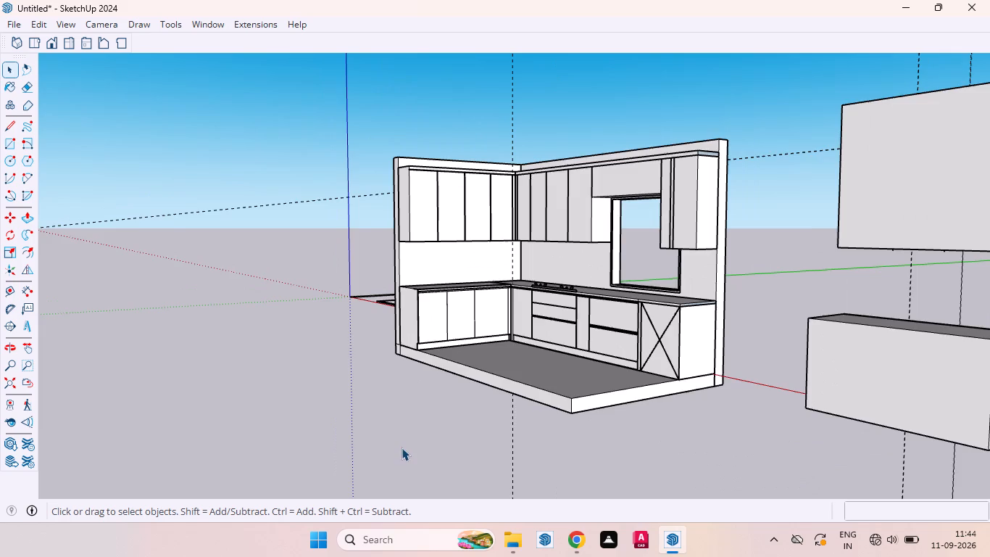
{"action": "scroll", "coordinate": [400, 455], "scroll_direction": "down", "scroll_amount": 6}
{"action": "scroll", "coordinate": [539, 143], "scroll_direction": "up", "scroll_amount": 2}
{"action": "scroll", "coordinate": [533, 153], "scroll_direction": "down", "scroll_amount": 1}
{"action": "scroll", "coordinate": [532, 154], "scroll_direction": "up", "scroll_amount": 4}
{"action": "scroll", "coordinate": [551, 161], "scroll_direction": "down", "scroll_amount": 5}
{"action": "left_click_drag", "start_coordinate": [529, 188], "coordinate": [446, 99]}
{"action": "double_click", "coordinate": [495, 165]}
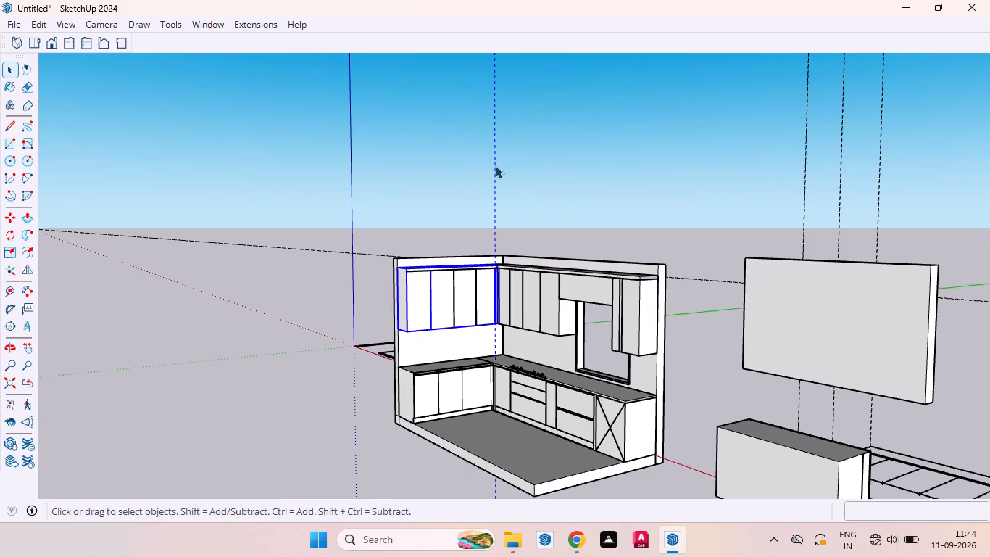
{"action": "left_click", "coordinate": [495, 165]}
{"action": "key", "text": "Delete"}
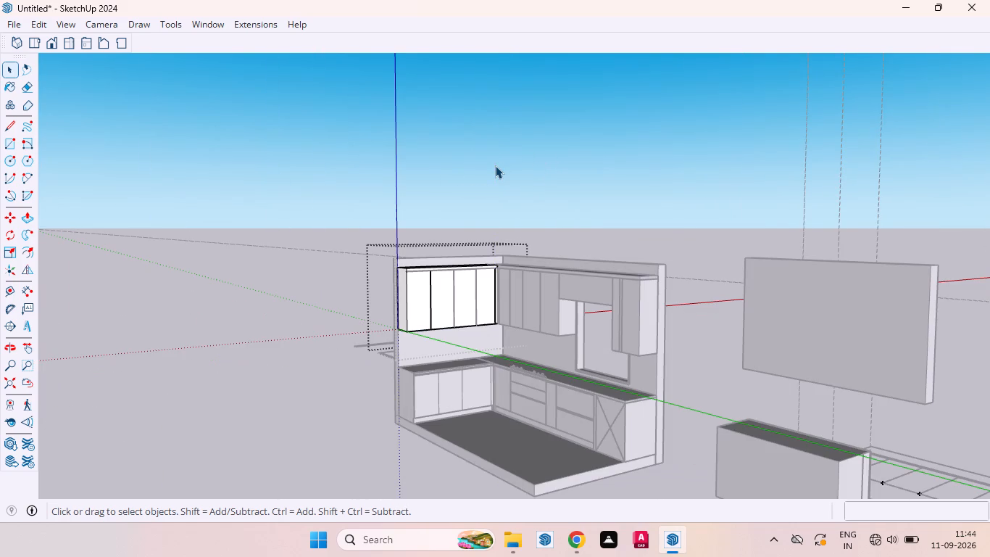
{"action": "left_click", "coordinate": [249, 325]}
Examine the wall cabinets along the hob wall and the kitchen as a whole.
{"action": "scroll", "coordinate": [575, 333], "scroll_direction": "up", "scroll_amount": 5}
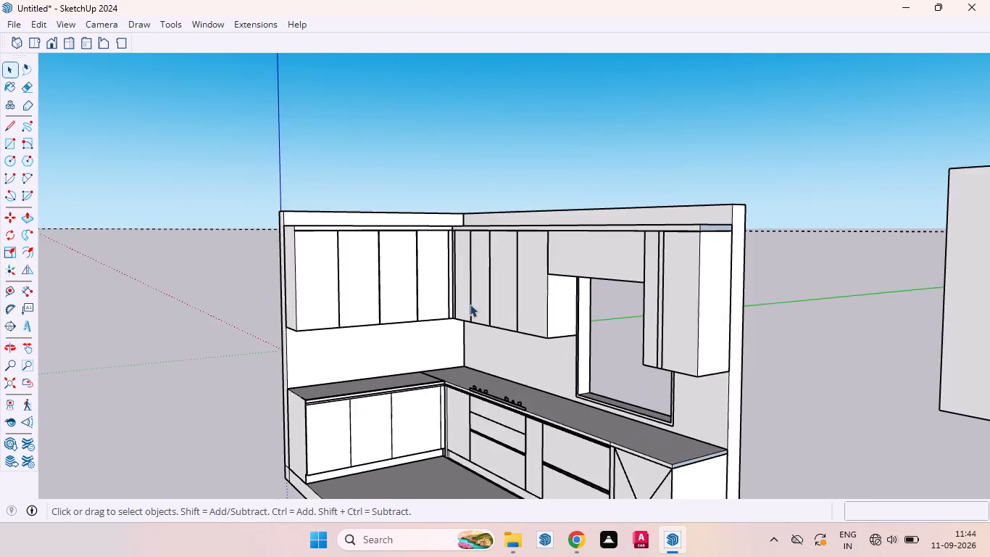
{"action": "scroll", "coordinate": [414, 257], "scroll_direction": "down", "scroll_amount": 5}
{"action": "middle_click_drag", "start_coordinate": [388, 273], "coordinate": [536, 304]}
{"action": "scroll", "coordinate": [799, 287], "scroll_direction": "up", "scroll_amount": 11}
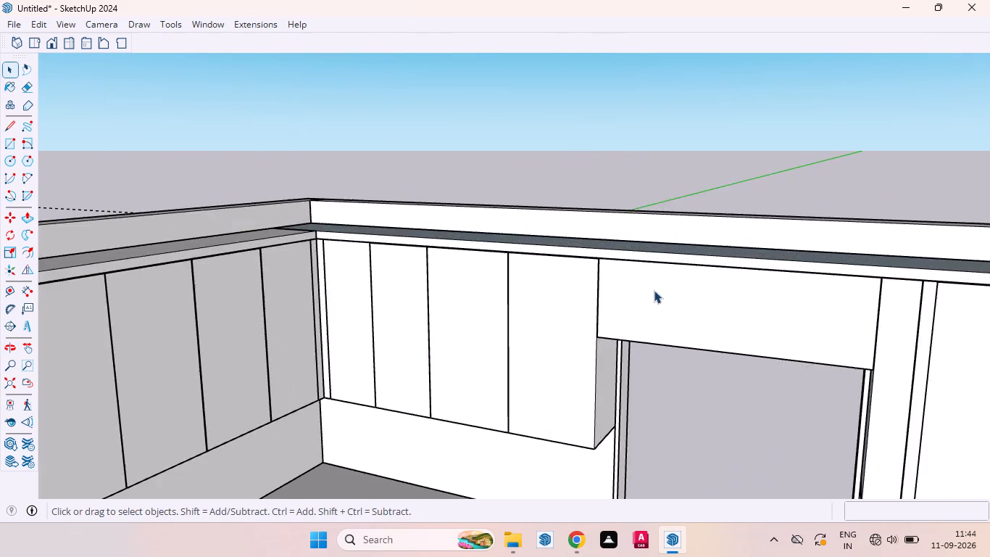
{"action": "scroll", "coordinate": [654, 290], "scroll_direction": "up", "scroll_amount": 18}
{"action": "scroll", "coordinate": [583, 263], "scroll_direction": "down", "scroll_amount": 12}
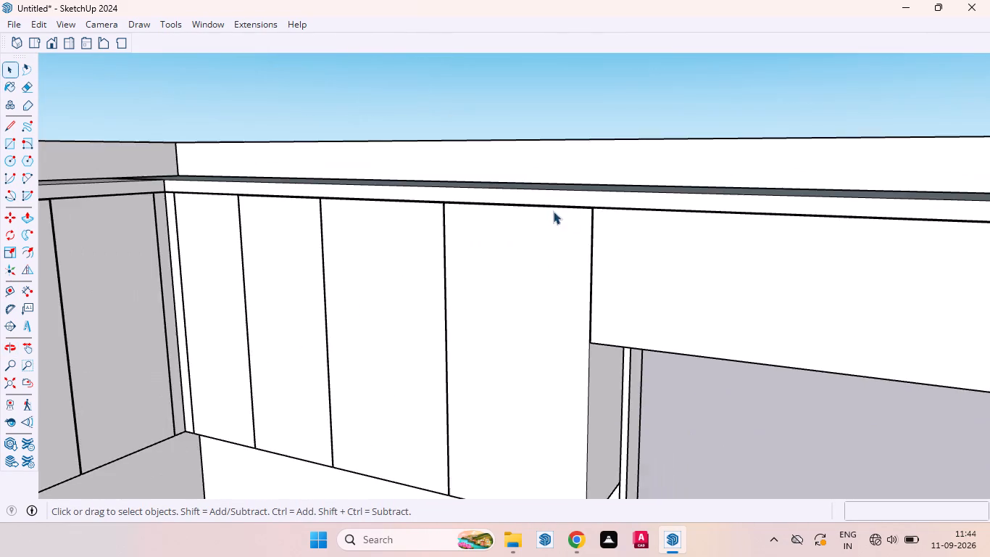
{"action": "scroll", "coordinate": [544, 195], "scroll_direction": "down", "scroll_amount": 7}
{"action": "scroll", "coordinate": [560, 280], "scroll_direction": "down", "scroll_amount": 4}
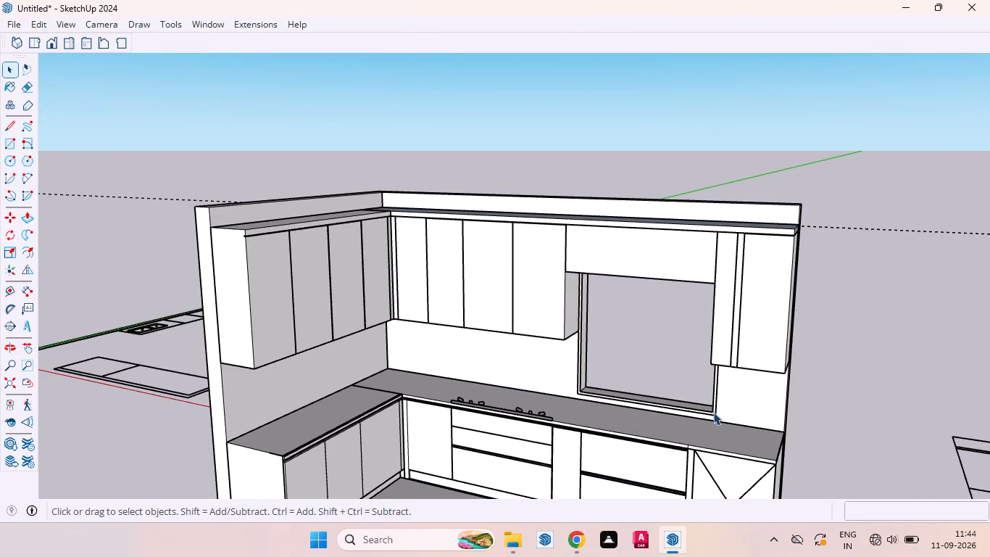
{"action": "scroll", "coordinate": [713, 412], "scroll_direction": "up", "scroll_amount": 4}
{"action": "scroll", "coordinate": [497, 357], "scroll_direction": "down", "scroll_amount": 12}
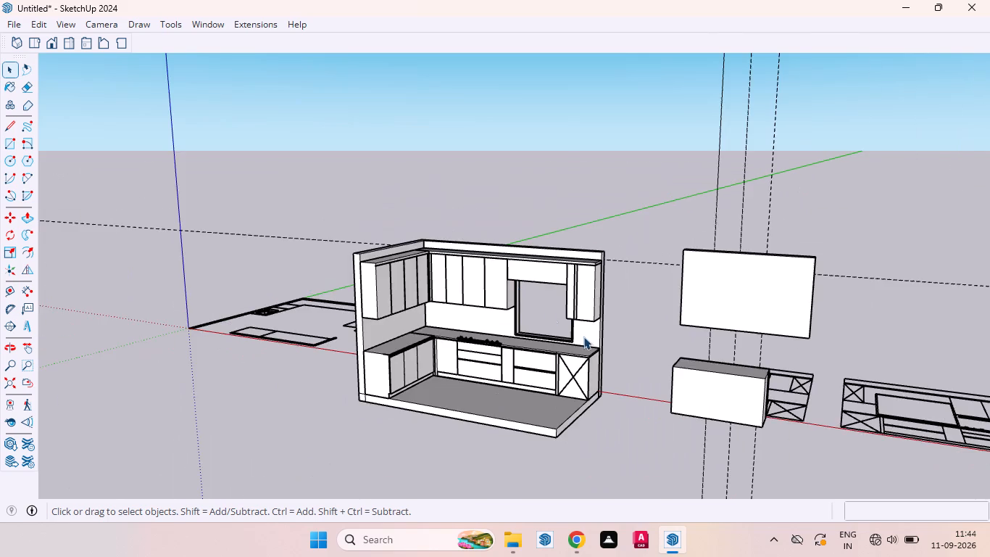
{"action": "scroll", "coordinate": [598, 375], "scroll_direction": "up", "scroll_amount": 3}
{"action": "middle_click_drag", "start_coordinate": [517, 356], "coordinate": [573, 386]}
{"action": "scroll", "coordinate": [470, 245], "scroll_direction": "down", "scroll_amount": 5}
{"action": "scroll", "coordinate": [414, 315], "scroll_direction": "up", "scroll_amount": 5}
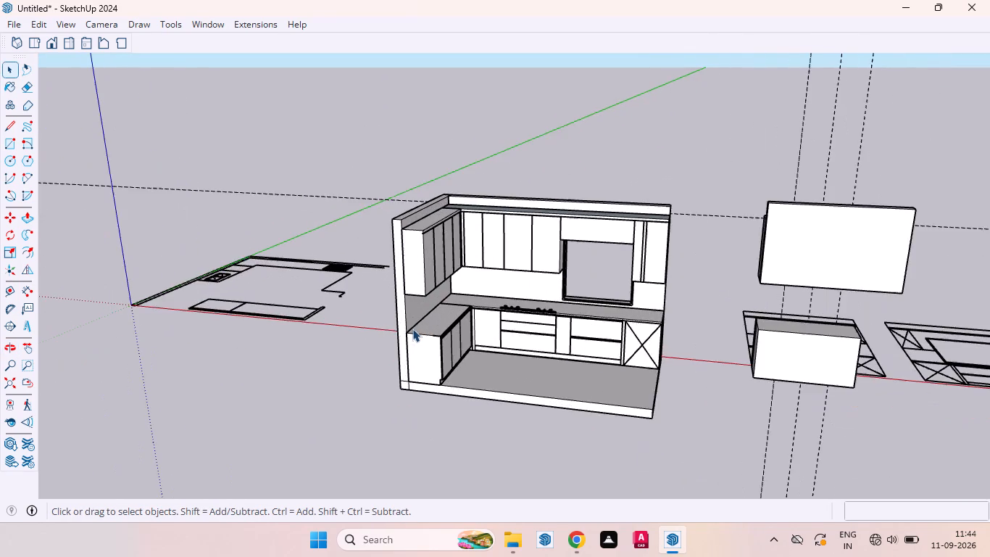
Open the side wall's wall cabinet group for editing at its outer end.
{"action": "scroll", "coordinate": [428, 264], "scroll_direction": "up", "scroll_amount": 4}
{"action": "scroll", "coordinate": [423, 239], "scroll_direction": "up", "scroll_amount": 17}
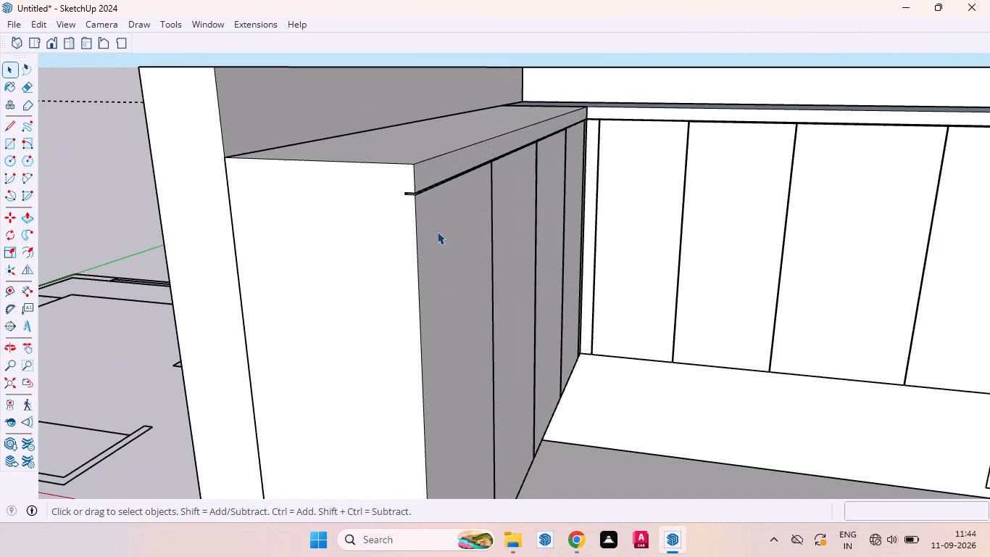
{"action": "scroll", "coordinate": [427, 239], "scroll_direction": "up", "scroll_amount": 1}
{"action": "middle_click_drag", "start_coordinate": [427, 240], "coordinate": [414, 204]}
{"action": "scroll", "coordinate": [420, 199], "scroll_direction": "up", "scroll_amount": 3}
{"action": "left_click", "coordinate": [453, 234]}
{"action": "double_click", "coordinate": [453, 234]}
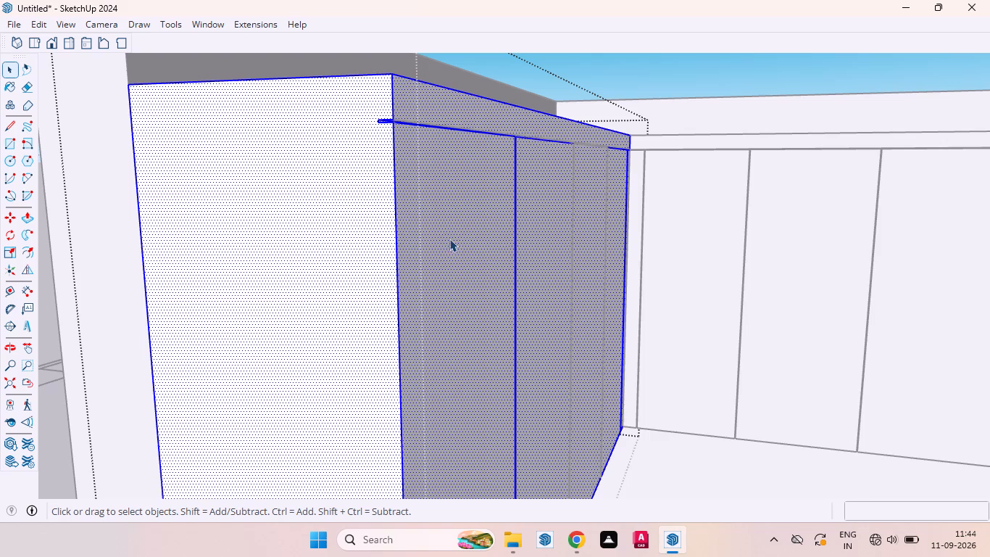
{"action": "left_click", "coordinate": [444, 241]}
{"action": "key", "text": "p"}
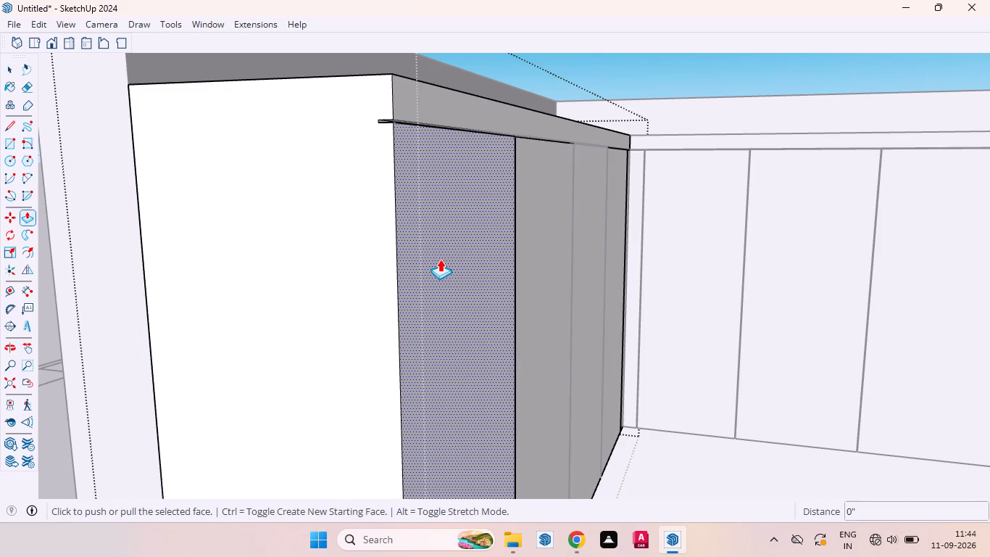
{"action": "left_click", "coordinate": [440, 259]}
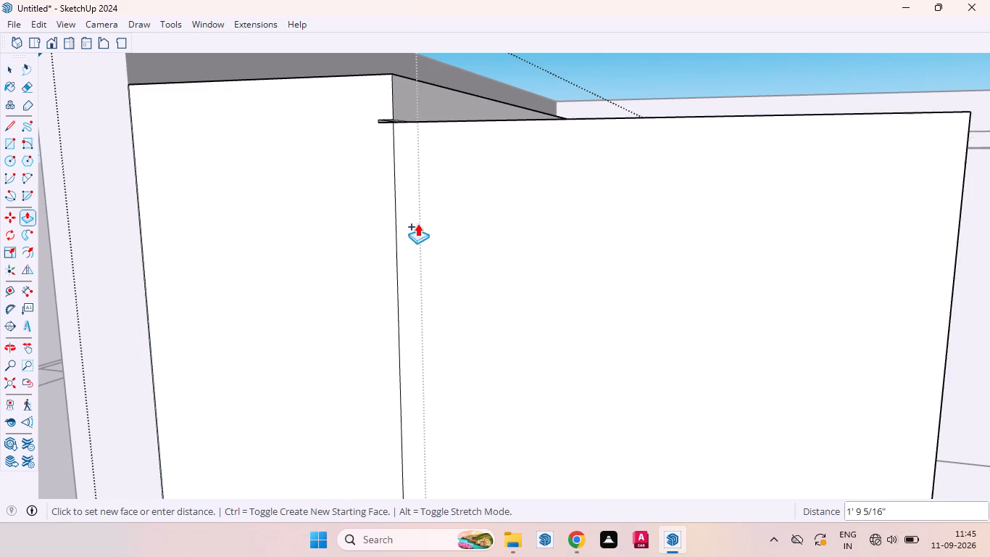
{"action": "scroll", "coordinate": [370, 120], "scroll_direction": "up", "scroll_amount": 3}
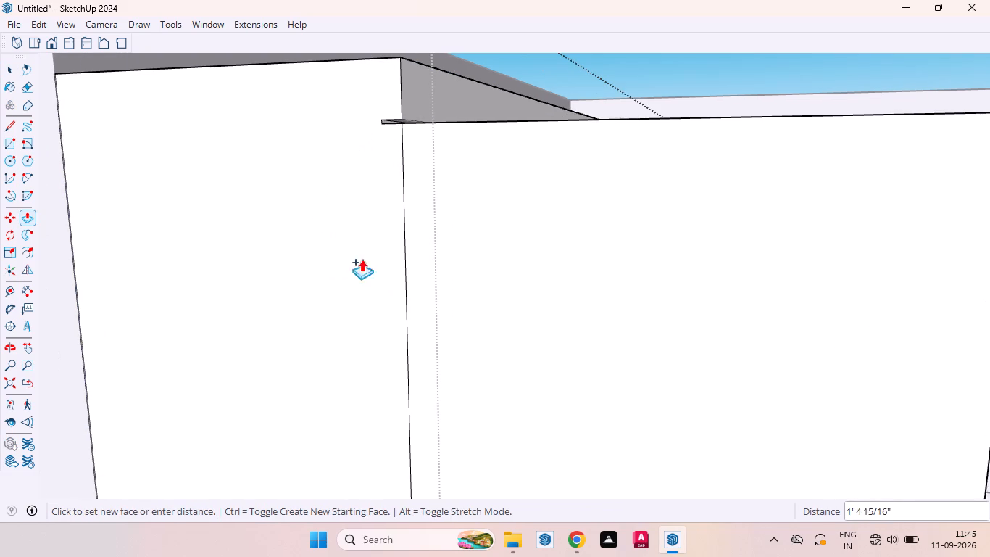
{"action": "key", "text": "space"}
Push the outermost door's front face back about 11/16" to the groove's depth with a new starting face, and leave the group.
{"action": "left_click", "coordinate": [444, 268]}
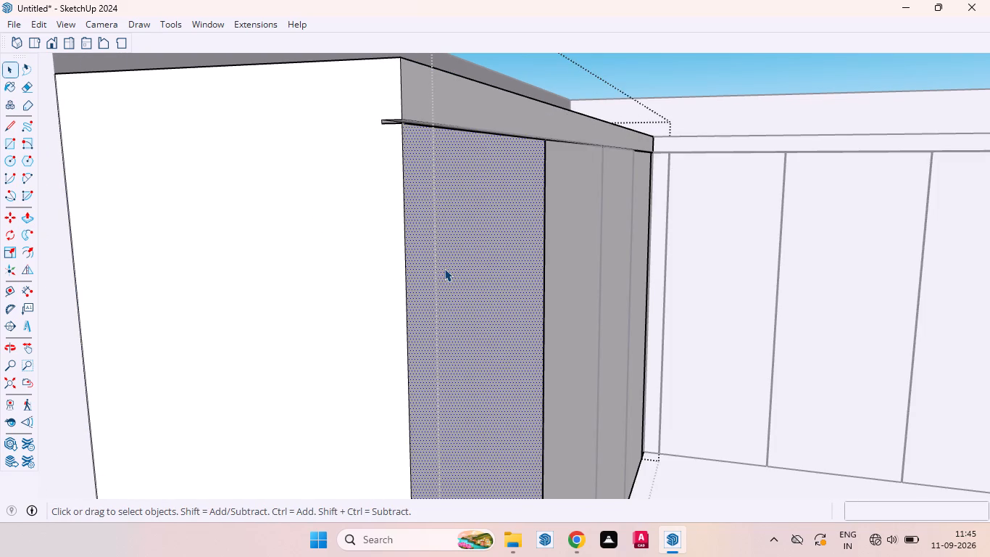
{"action": "key", "text": "p"}
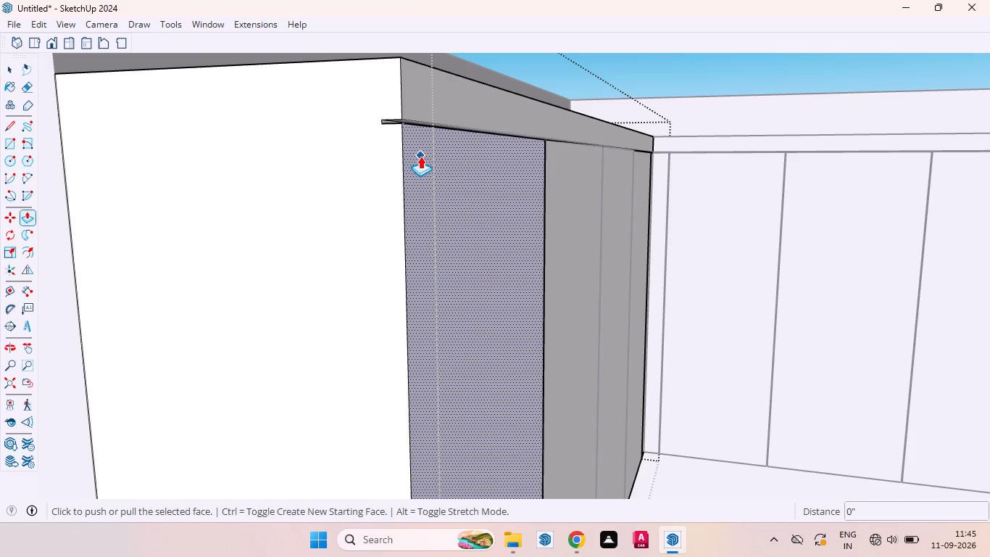
{"action": "left_click", "coordinate": [420, 156]}
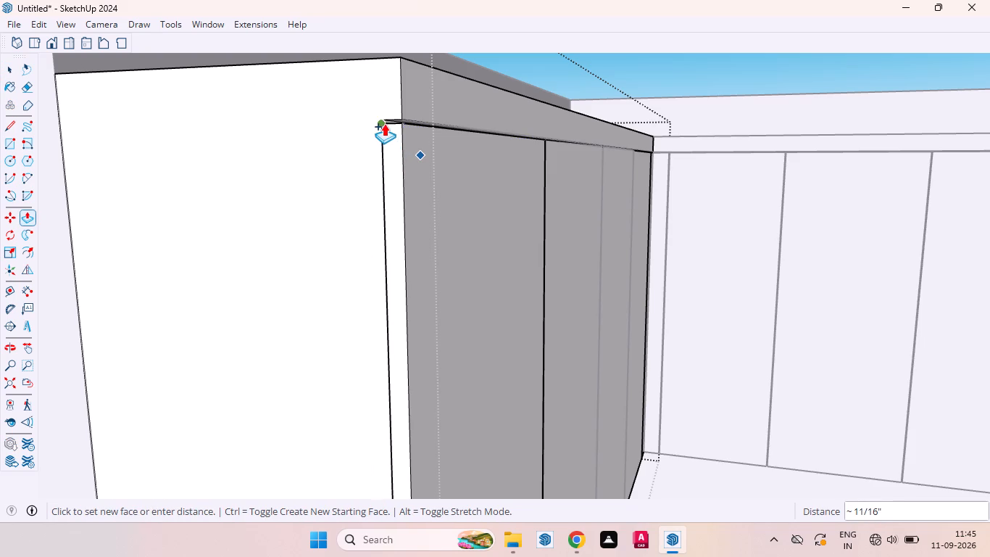
{"action": "left_click", "coordinate": [383, 122]}
{"action": "key", "text": "space"}
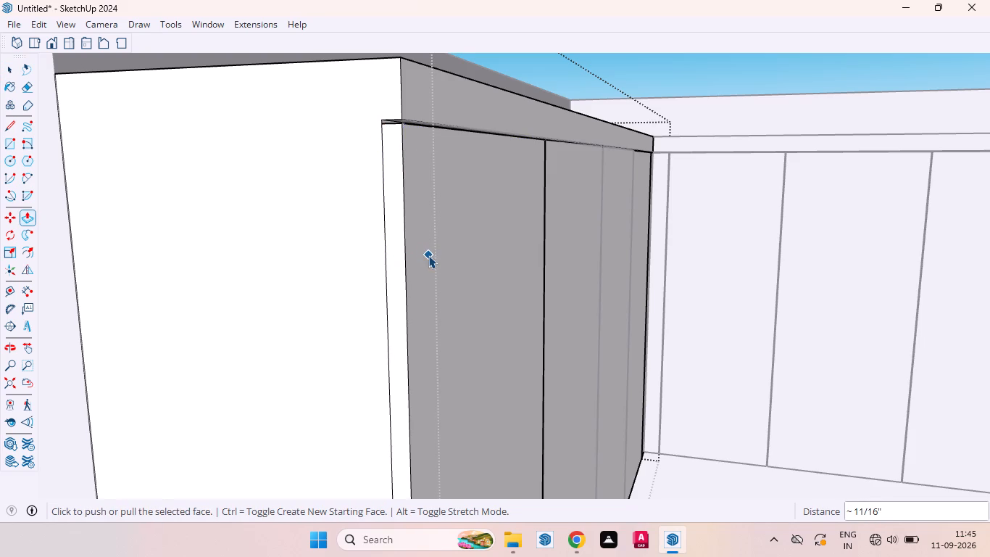
{"action": "scroll", "coordinate": [427, 229], "scroll_direction": "down", "scroll_amount": 19}
{"action": "left_click", "coordinate": [312, 452]}
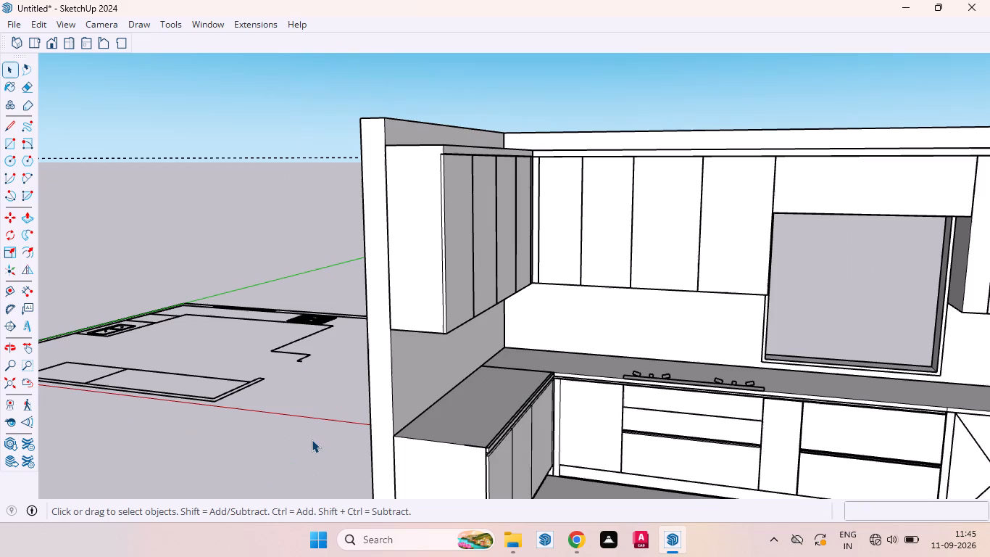
Examine the hob wall's wall cabinets beside the window, checking the door gaps and the narrow panel.
{"action": "scroll", "coordinate": [470, 144], "scroll_direction": "up", "scroll_amount": 4}
{"action": "scroll", "coordinate": [215, 258], "scroll_direction": "down", "scroll_amount": 6}
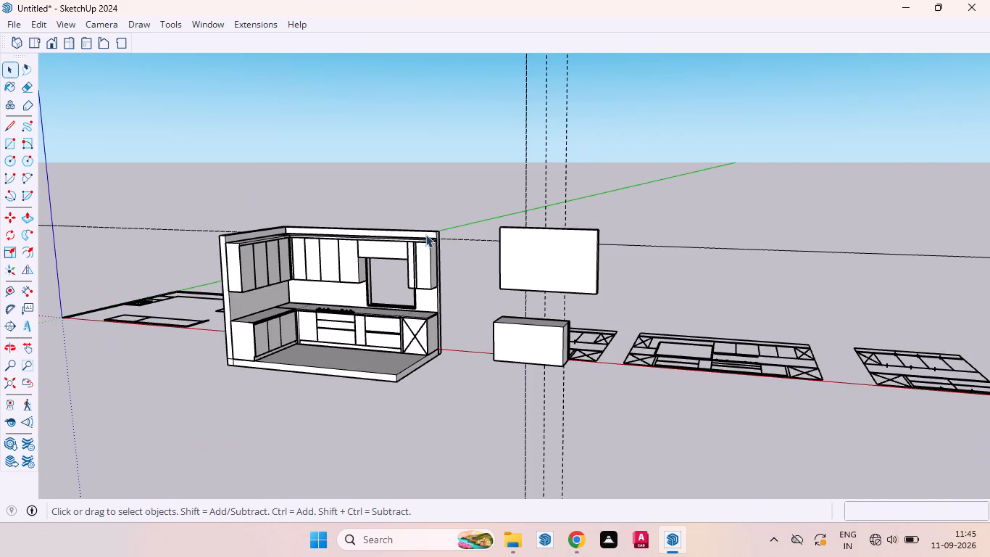
{"action": "scroll", "coordinate": [425, 234], "scroll_direction": "up", "scroll_amount": 2}
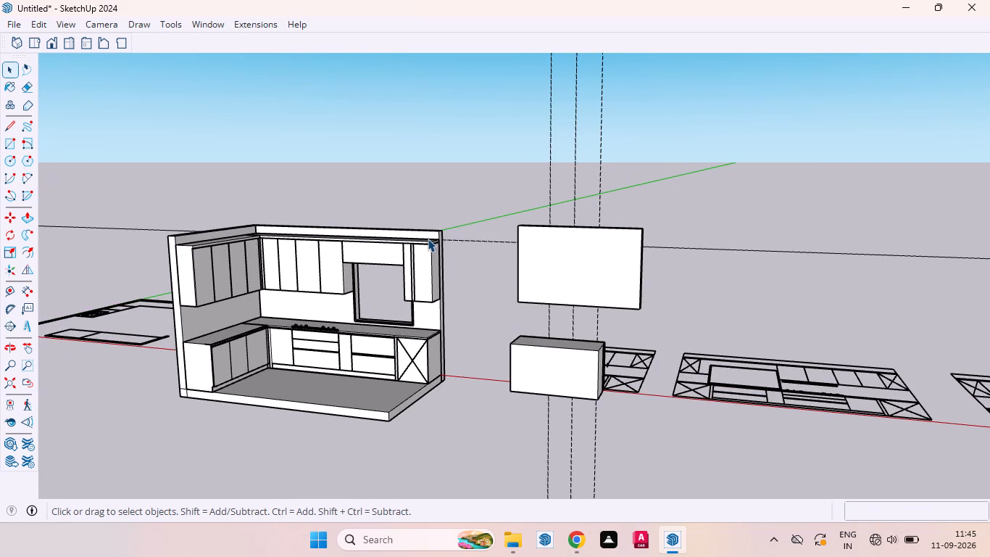
{"action": "scroll", "coordinate": [496, 221], "scroll_direction": "down", "scroll_amount": 3}
{"action": "scroll", "coordinate": [417, 273], "scroll_direction": "up", "scroll_amount": 5}
{"action": "middle_click_drag", "start_coordinate": [431, 260], "coordinate": [514, 277]}
{"action": "scroll", "coordinate": [610, 281], "scroll_direction": "up", "scroll_amount": 4}
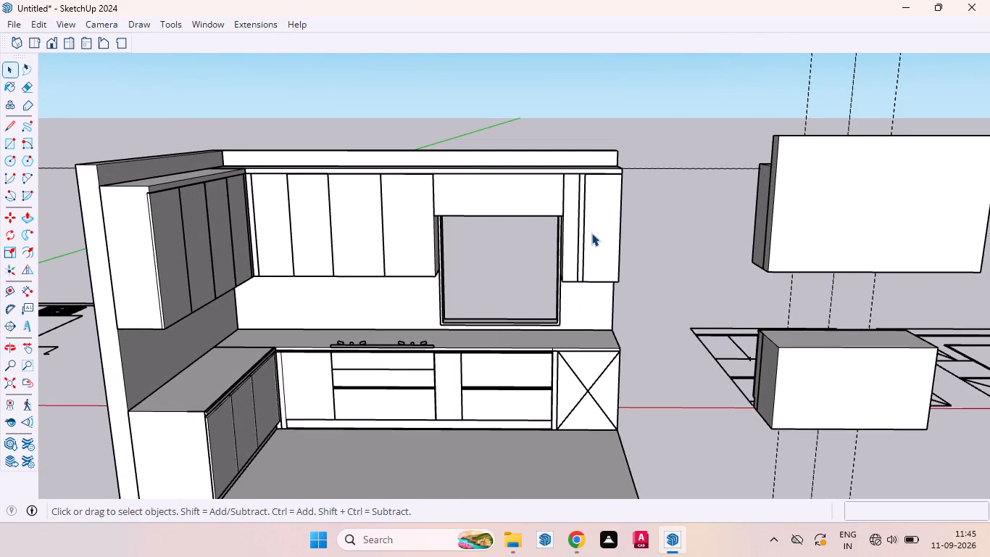
{"action": "scroll", "coordinate": [588, 226], "scroll_direction": "up", "scroll_amount": 10}
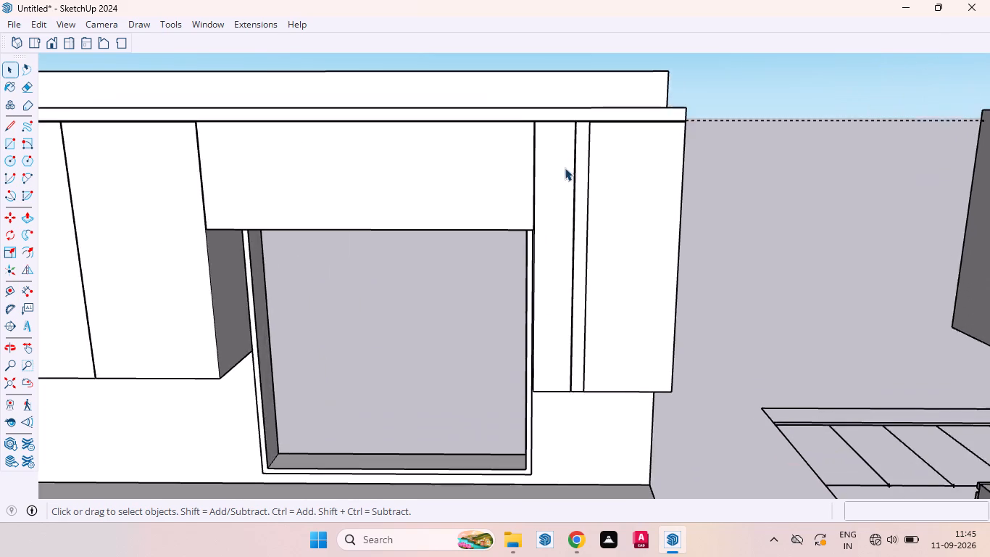
{"action": "scroll", "coordinate": [565, 168], "scroll_direction": "up", "scroll_amount": 12}
{"action": "middle_click_drag", "start_coordinate": [594, 88], "coordinate": [629, 152]}
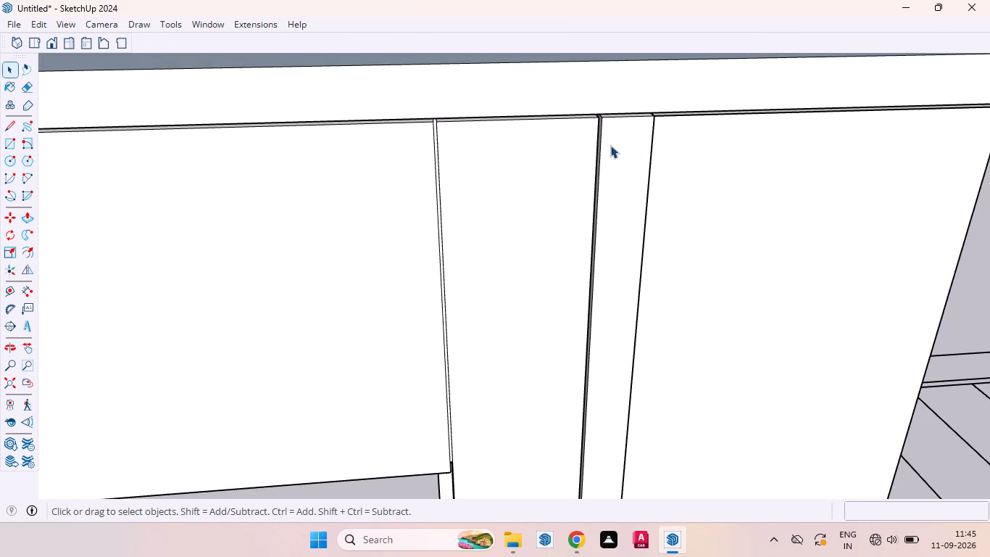
{"action": "scroll", "coordinate": [609, 147], "scroll_direction": "down", "scroll_amount": 6}
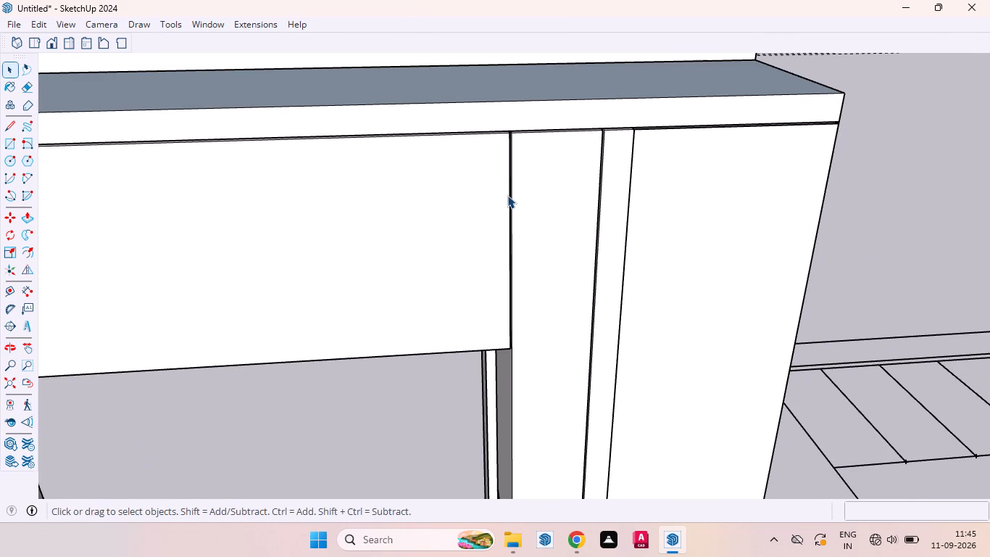
{"action": "scroll", "coordinate": [592, 249], "scroll_direction": "down", "scroll_amount": 6}
{"action": "scroll", "coordinate": [619, 208], "scroll_direction": "up", "scroll_amount": 1}
{"action": "scroll", "coordinate": [619, 208], "scroll_direction": "down", "scroll_amount": 4}
{"action": "scroll", "coordinate": [628, 189], "scroll_direction": "up", "scroll_amount": 1}
{"action": "scroll", "coordinate": [628, 183], "scroll_direction": "down", "scroll_amount": 17}
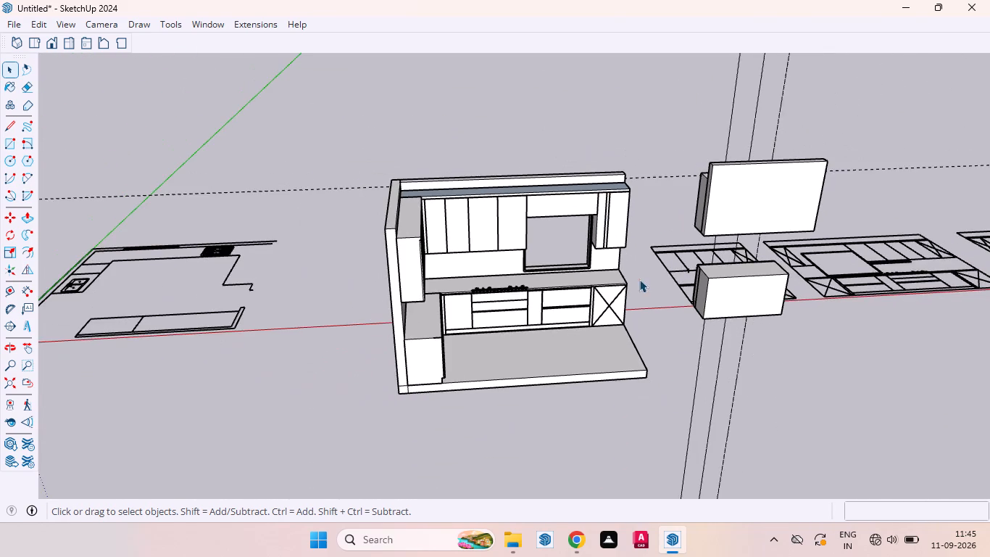
Draw a line at plinth-top height across the narrow corner filler of the hob wall's base cabinets.
{"action": "middle_click_drag", "start_coordinate": [628, 281], "coordinate": [558, 232]}
{"action": "scroll", "coordinate": [591, 312], "scroll_direction": "up", "scroll_amount": 3}
{"action": "scroll", "coordinate": [391, 295], "scroll_direction": "up", "scroll_amount": 3}
{"action": "scroll", "coordinate": [473, 280], "scroll_direction": "down", "scroll_amount": 3}
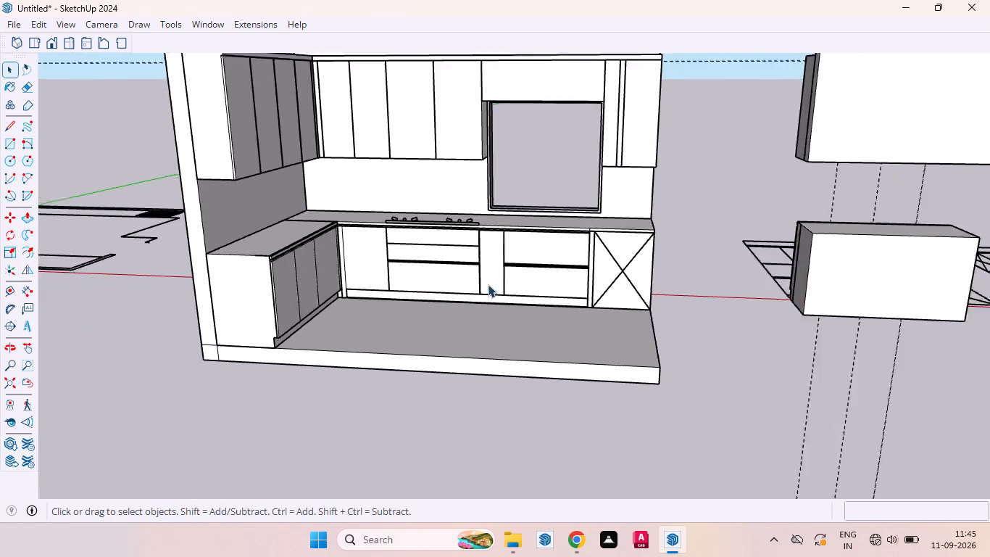
{"action": "scroll", "coordinate": [488, 284], "scroll_direction": "down", "scroll_amount": 2}
{"action": "scroll", "coordinate": [369, 353], "scroll_direction": "up", "scroll_amount": 5}
{"action": "scroll", "coordinate": [221, 338], "scroll_direction": "up", "scroll_amount": 4}
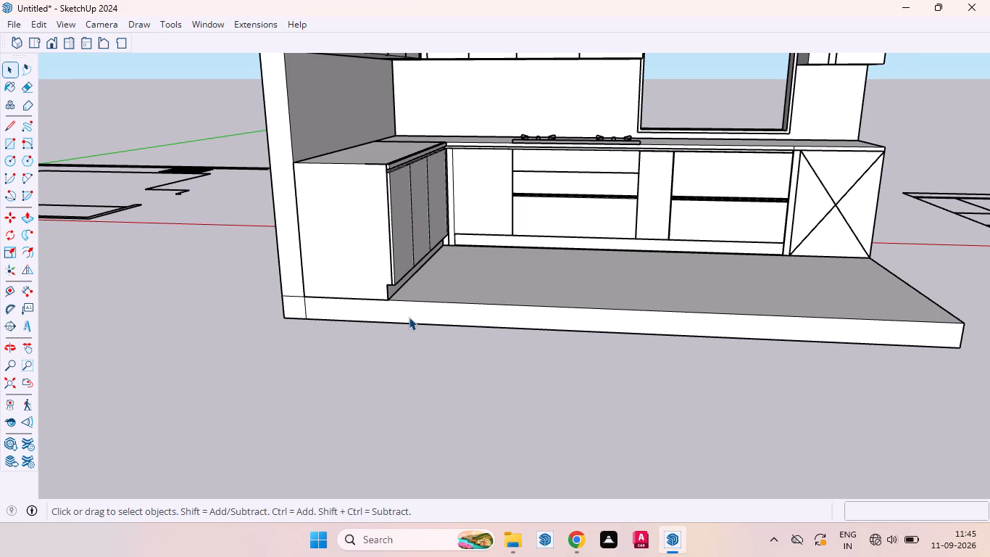
{"action": "scroll", "coordinate": [423, 292], "scroll_direction": "up", "scroll_amount": 1}
{"action": "scroll", "coordinate": [399, 293], "scroll_direction": "down", "scroll_amount": 5}
{"action": "scroll", "coordinate": [475, 268], "scroll_direction": "up", "scroll_amount": 15}
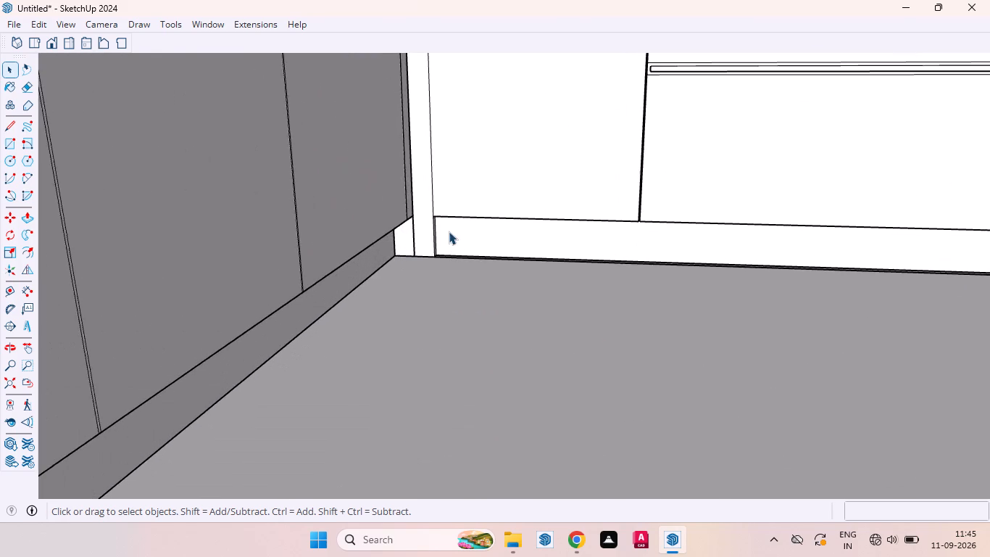
{"action": "middle_click_drag", "start_coordinate": [449, 231], "coordinate": [330, 205]}
{"action": "scroll", "coordinate": [449, 231], "scroll_direction": "up", "scroll_amount": 5}
{"action": "middle_click_drag", "start_coordinate": [410, 239], "coordinate": [426, 240]}
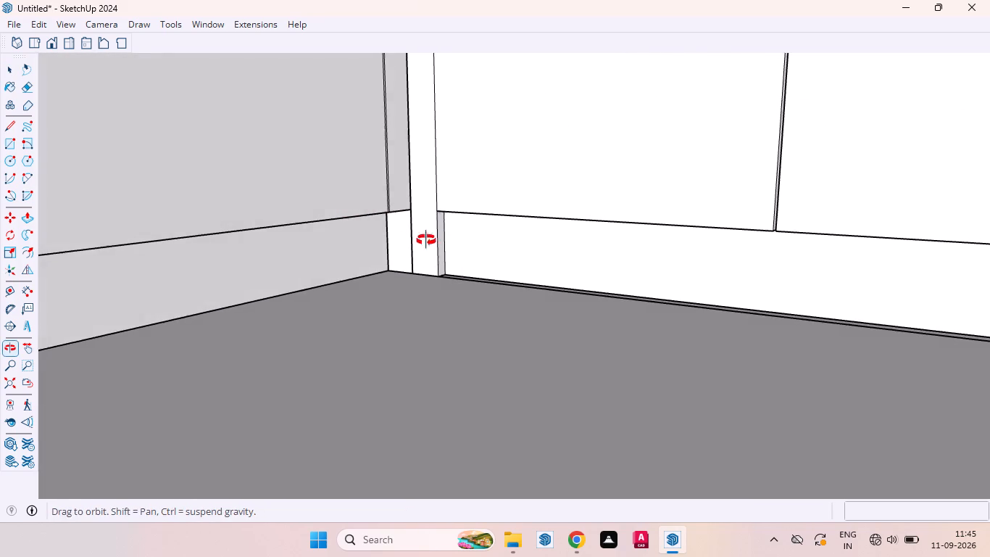
{"action": "middle_click_drag", "start_coordinate": [426, 240], "coordinate": [464, 234]}
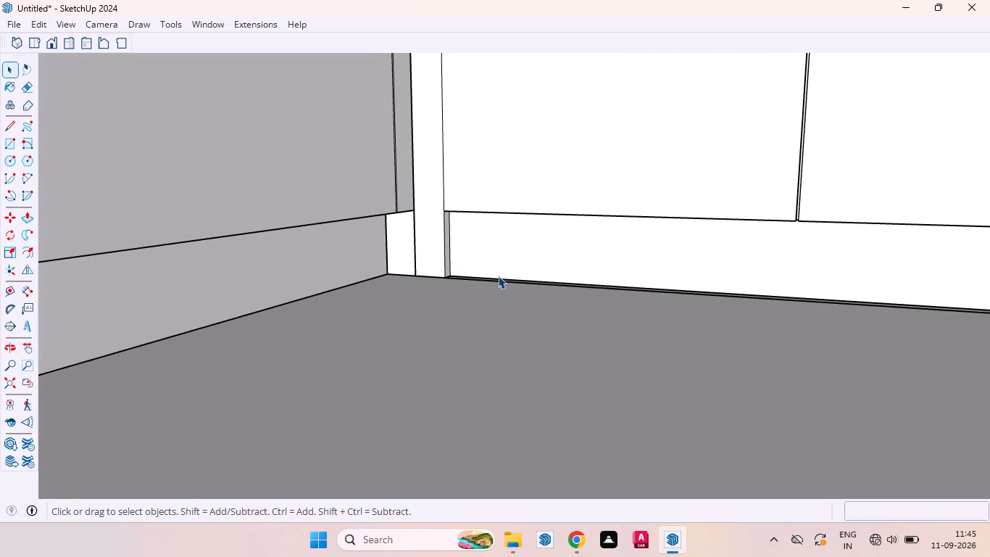
{"action": "left_click", "coordinate": [433, 249]}
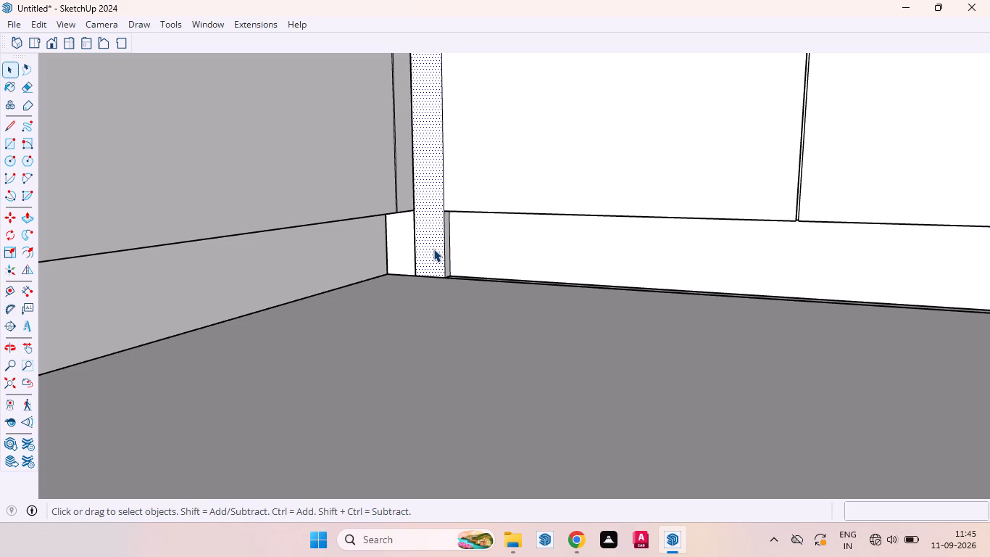
{"action": "key", "text": "l"}
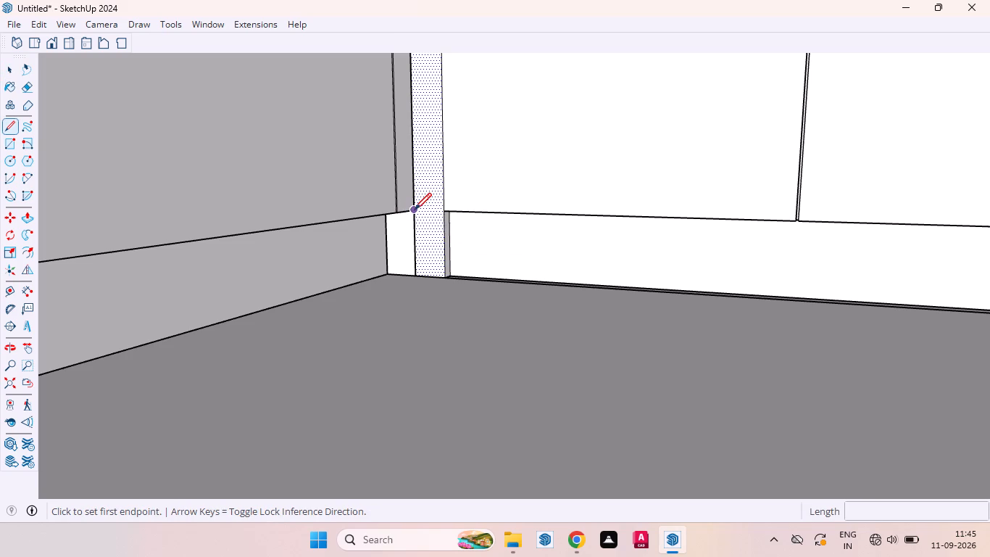
{"action": "left_click", "coordinate": [415, 210]}
{"action": "left_click", "coordinate": [450, 209]}
{"action": "key", "text": "space"}
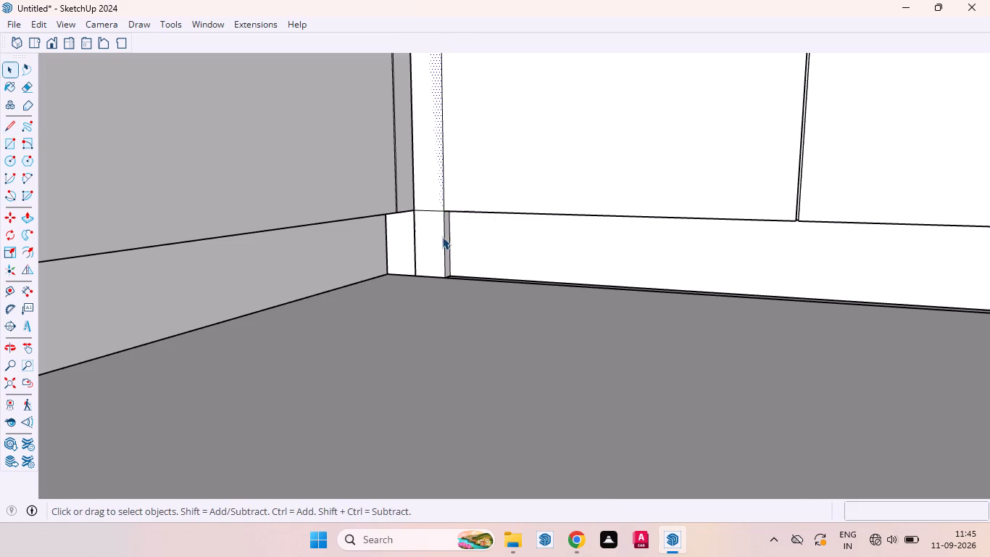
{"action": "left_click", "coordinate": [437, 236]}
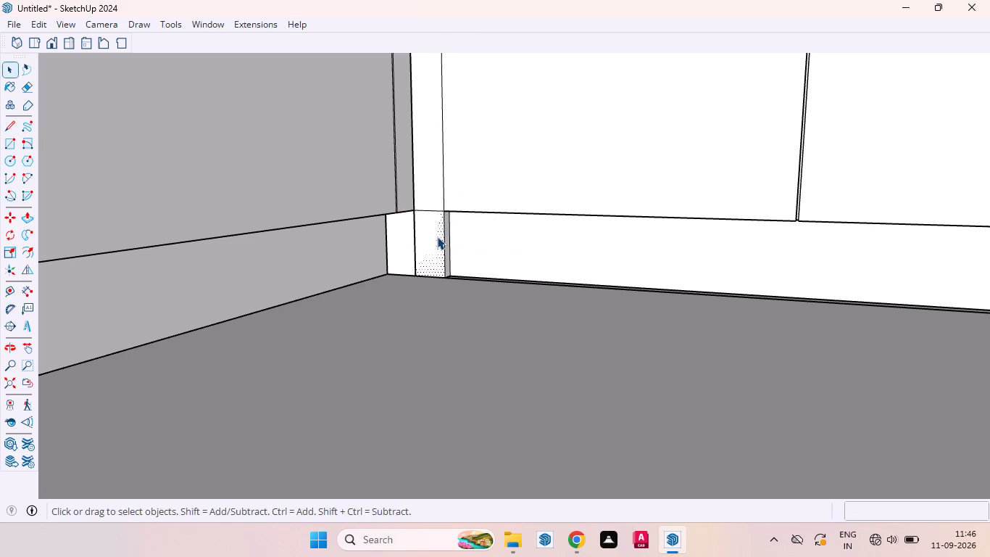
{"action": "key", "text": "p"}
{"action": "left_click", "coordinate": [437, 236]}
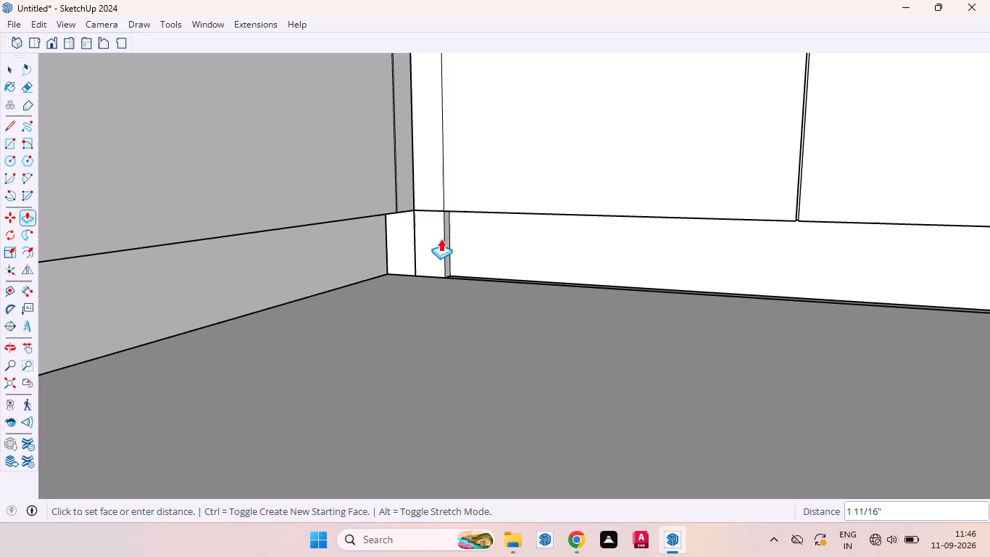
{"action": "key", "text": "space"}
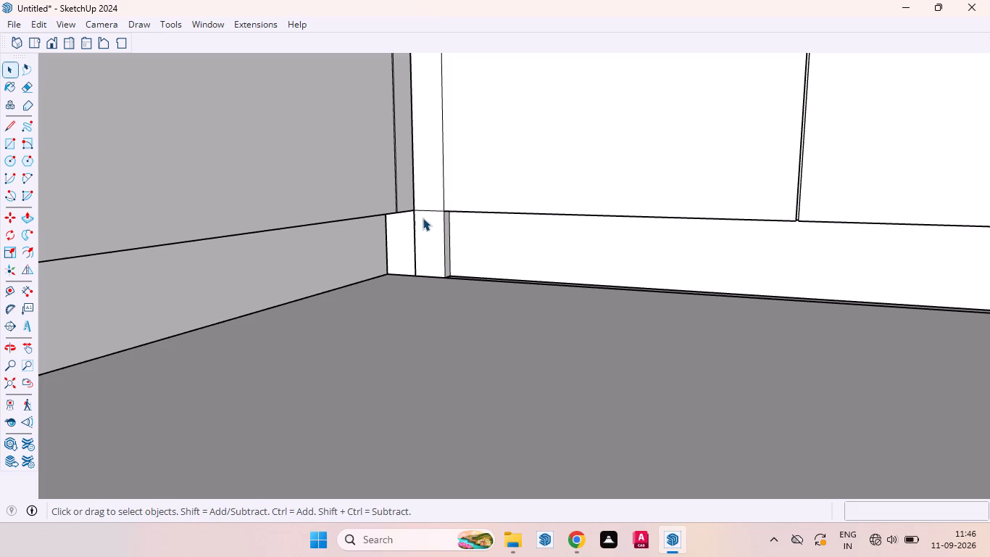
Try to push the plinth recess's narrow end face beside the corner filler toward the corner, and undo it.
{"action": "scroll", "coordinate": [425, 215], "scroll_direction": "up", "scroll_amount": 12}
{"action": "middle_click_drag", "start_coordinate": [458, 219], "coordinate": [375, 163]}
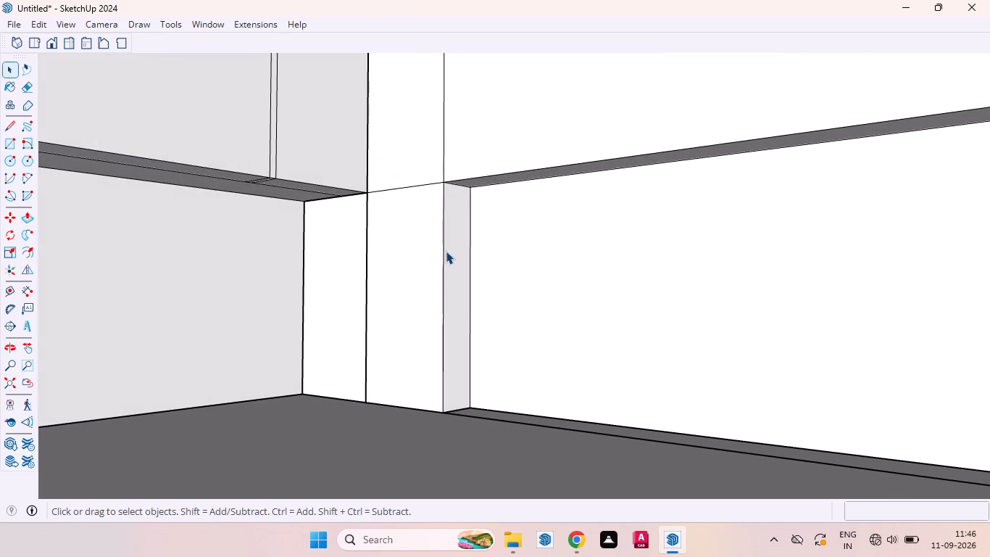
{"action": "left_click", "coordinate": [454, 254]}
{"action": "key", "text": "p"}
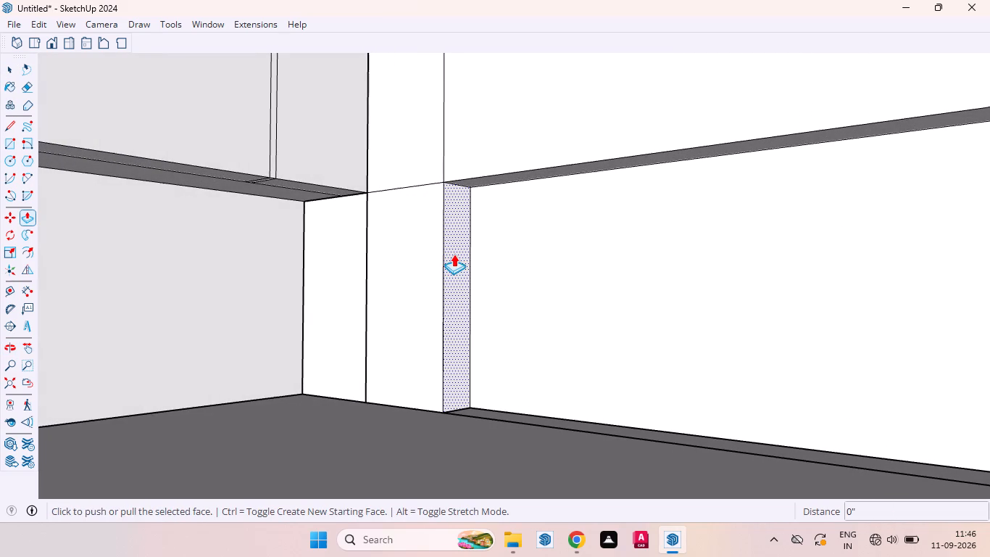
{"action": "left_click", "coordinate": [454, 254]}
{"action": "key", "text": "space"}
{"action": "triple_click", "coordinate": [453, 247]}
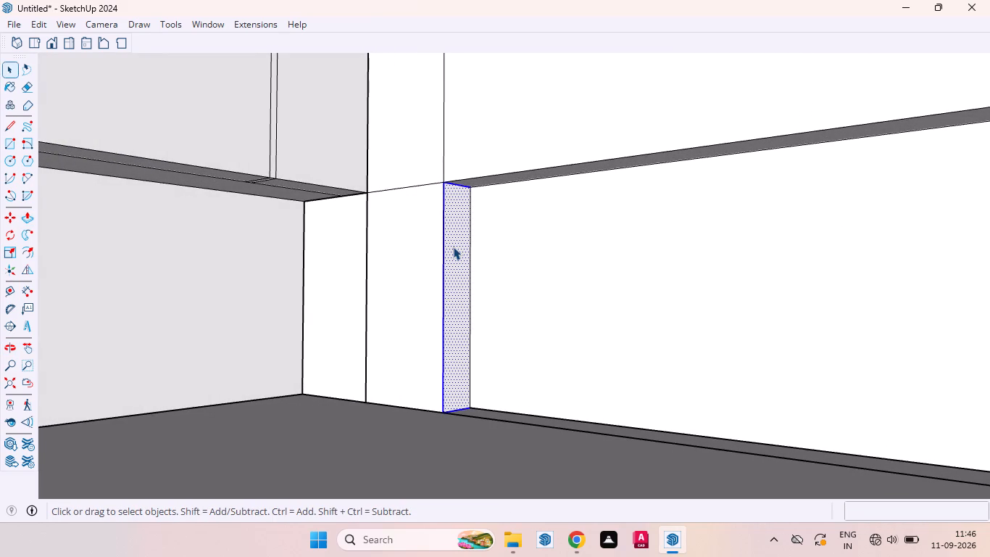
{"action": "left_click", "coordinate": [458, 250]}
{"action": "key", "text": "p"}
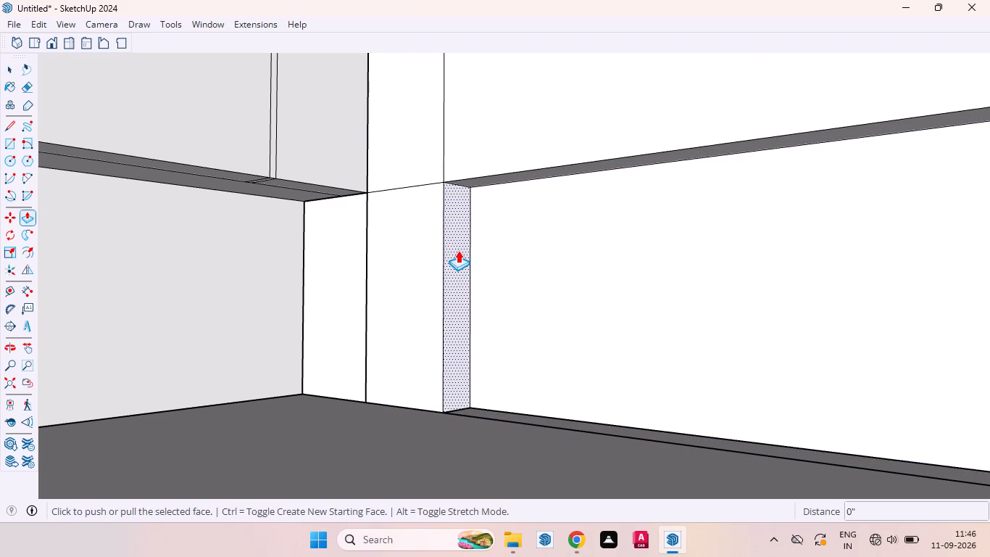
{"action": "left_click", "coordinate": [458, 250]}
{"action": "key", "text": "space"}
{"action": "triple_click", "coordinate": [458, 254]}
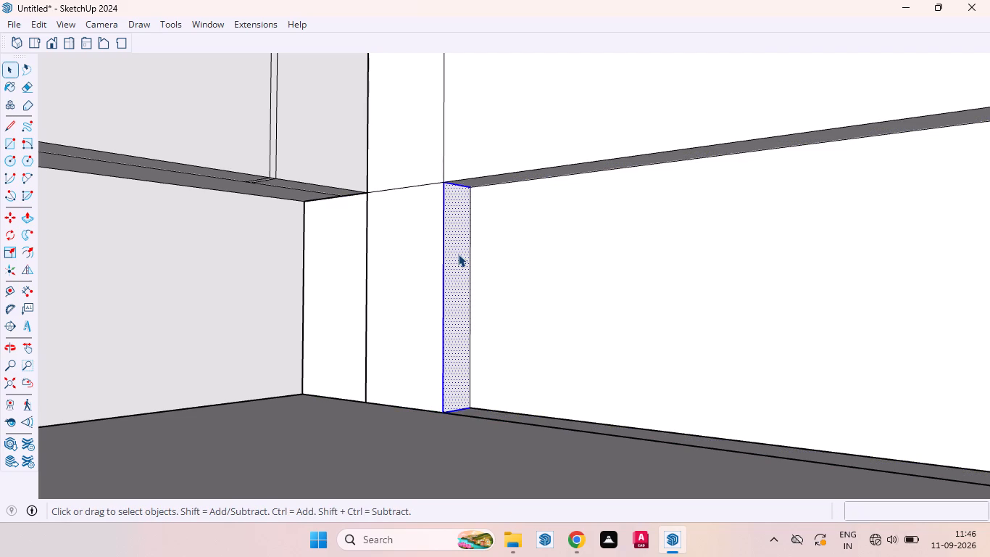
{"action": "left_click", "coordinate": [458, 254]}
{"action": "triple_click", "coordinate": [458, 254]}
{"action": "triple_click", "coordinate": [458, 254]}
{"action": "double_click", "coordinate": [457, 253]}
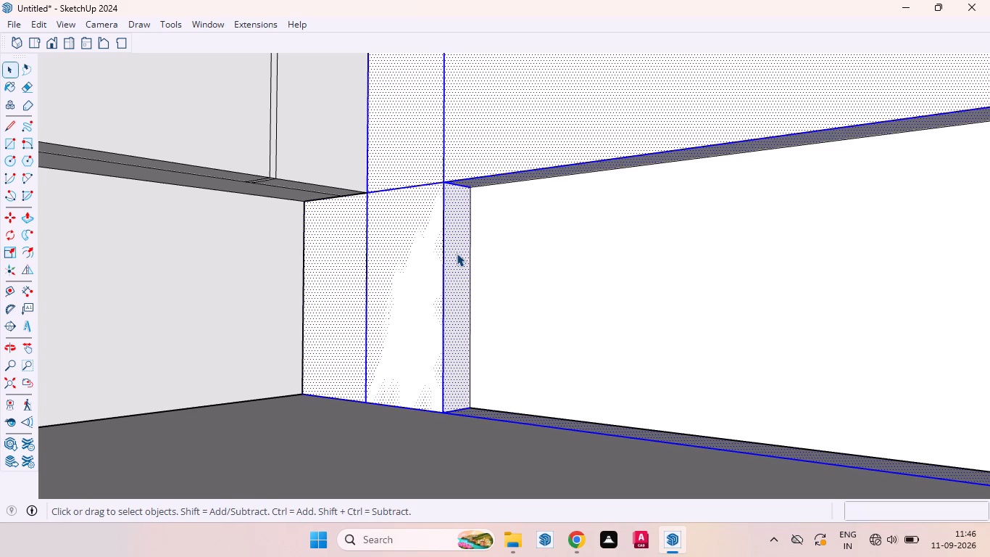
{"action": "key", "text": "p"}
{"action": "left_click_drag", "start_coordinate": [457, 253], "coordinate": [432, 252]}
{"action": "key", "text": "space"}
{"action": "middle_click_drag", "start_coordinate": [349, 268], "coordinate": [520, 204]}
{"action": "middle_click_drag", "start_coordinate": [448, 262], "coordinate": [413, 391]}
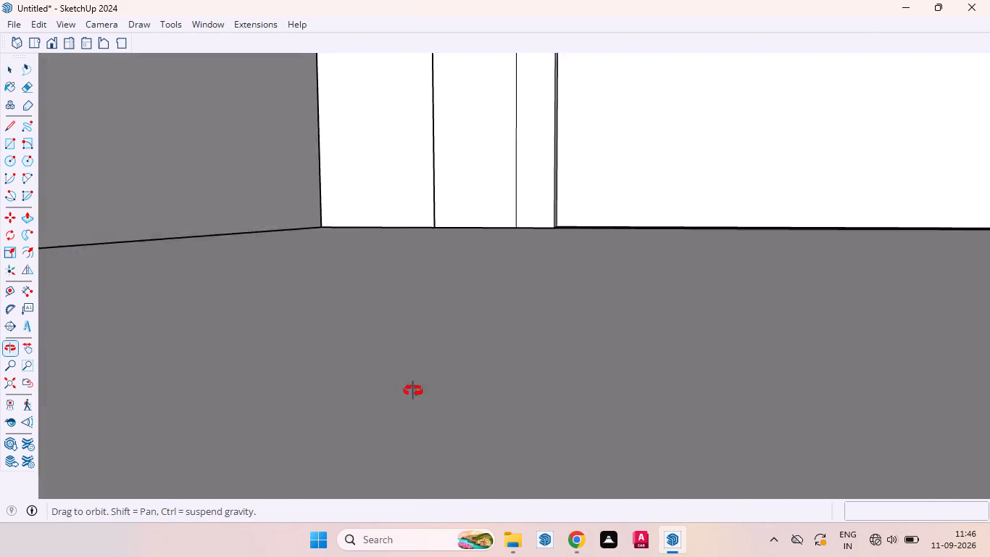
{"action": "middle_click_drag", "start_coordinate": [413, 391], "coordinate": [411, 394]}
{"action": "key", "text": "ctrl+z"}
Open the side wall's base cabinet group for editing at the inner corner, below the countertop.
{"action": "scroll", "coordinate": [510, 295], "scroll_direction": "down", "scroll_amount": 4}
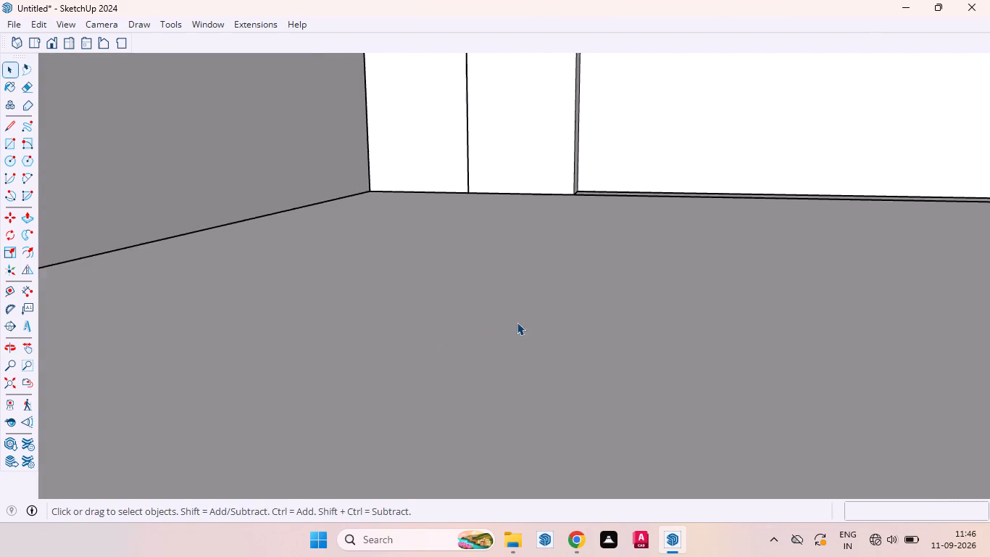
{"action": "scroll", "coordinate": [517, 322], "scroll_direction": "down", "scroll_amount": 13}
{"action": "middle_click_drag", "start_coordinate": [520, 157], "coordinate": [475, 207]}
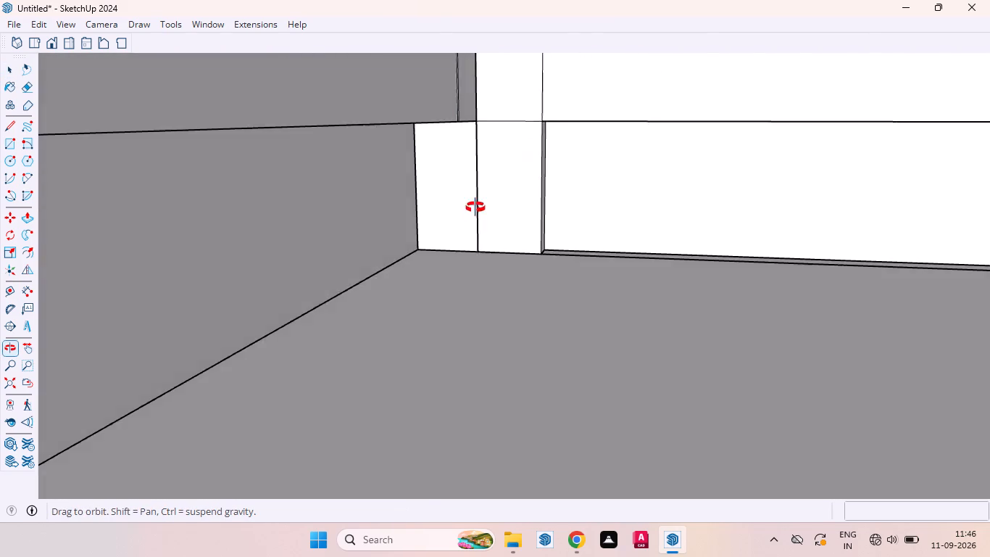
{"action": "middle_click_drag", "start_coordinate": [475, 207], "coordinate": [312, 187]}
{"action": "scroll", "coordinate": [443, 131], "scroll_direction": "up", "scroll_amount": 5}
{"action": "scroll", "coordinate": [455, 163], "scroll_direction": "down", "scroll_amount": 8}
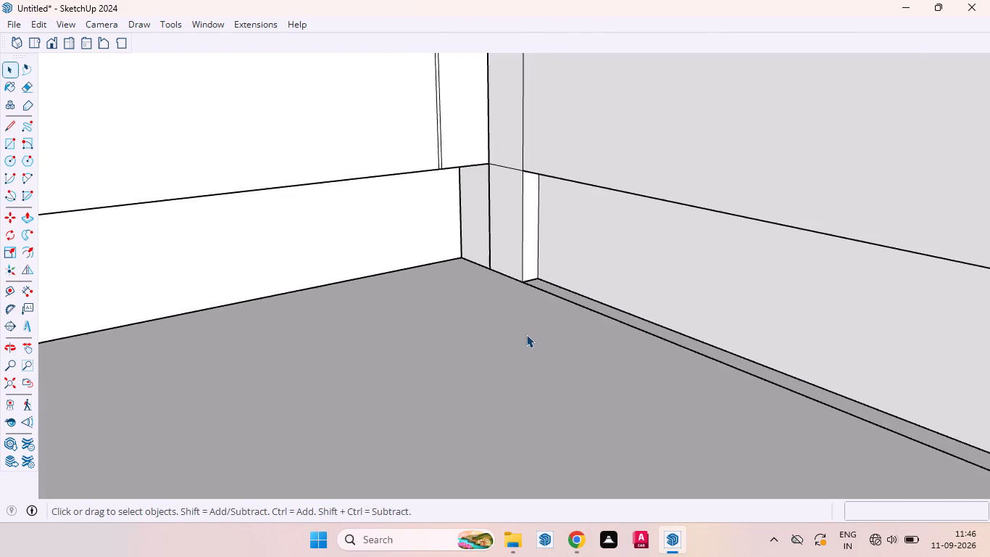
{"action": "scroll", "coordinate": [526, 334], "scroll_direction": "down", "scroll_amount": 14}
{"action": "scroll", "coordinate": [518, 424], "scroll_direction": "down", "scroll_amount": 5}
{"action": "scroll", "coordinate": [511, 194], "scroll_direction": "up", "scroll_amount": 10}
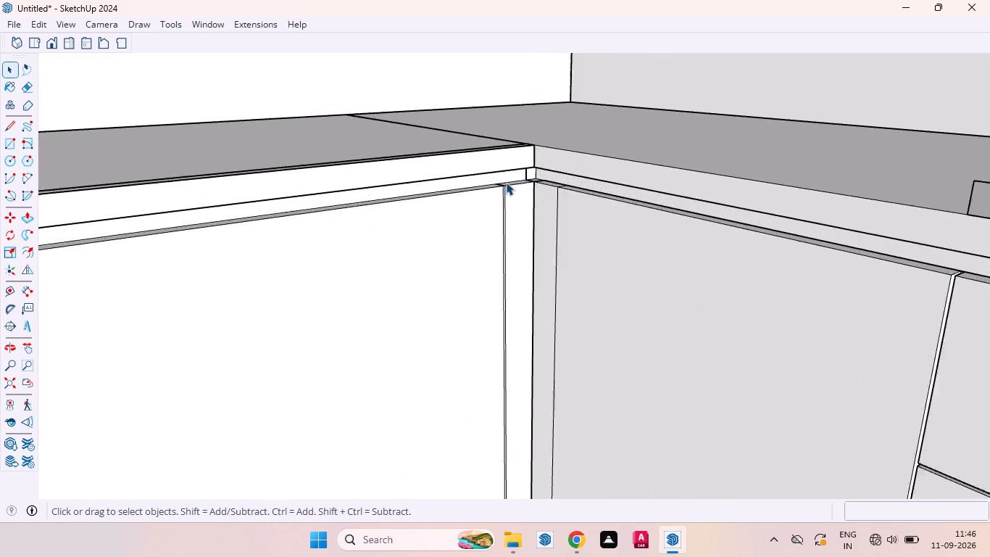
{"action": "scroll", "coordinate": [506, 182], "scroll_direction": "up", "scroll_amount": 20}
{"action": "scroll", "coordinate": [506, 182], "scroll_direction": "up", "scroll_amount": 5}
{"action": "left_click", "coordinate": [544, 166]}
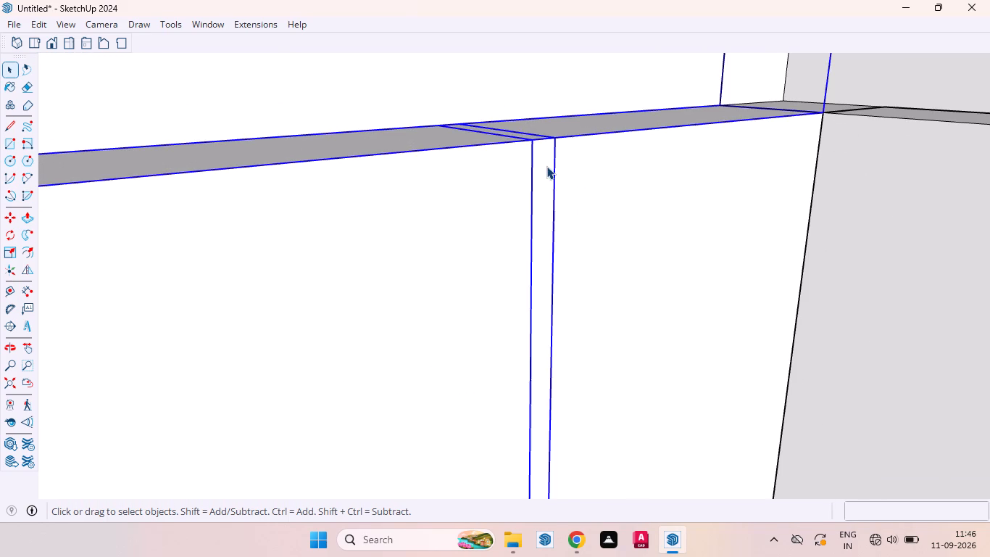
{"action": "triple_click", "coordinate": [546, 166]}
{"action": "triple_click", "coordinate": [544, 167]}
{"action": "left_click", "coordinate": [543, 168]}
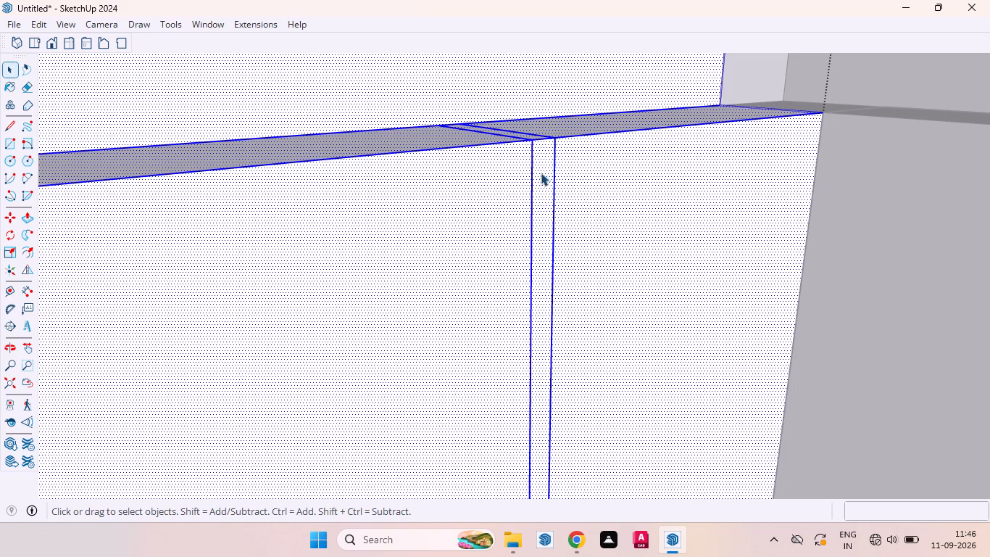
Push the thin gap strip between the side wall's innermost base door and the corner filler back about 11/16", and leave the group.
{"action": "left_click", "coordinate": [541, 173]}
{"action": "left_click", "coordinate": [612, 199]}
{"action": "left_click", "coordinate": [532, 192]}
{"action": "left_click", "coordinate": [538, 192]}
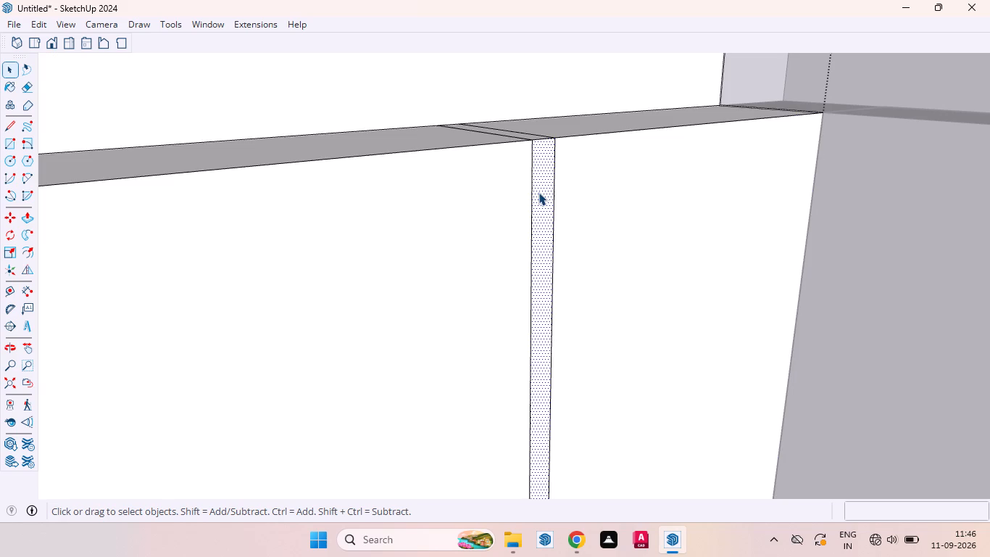
{"action": "key", "text": "p"}
{"action": "left_click_drag", "start_coordinate": [538, 192], "coordinate": [516, 173]}
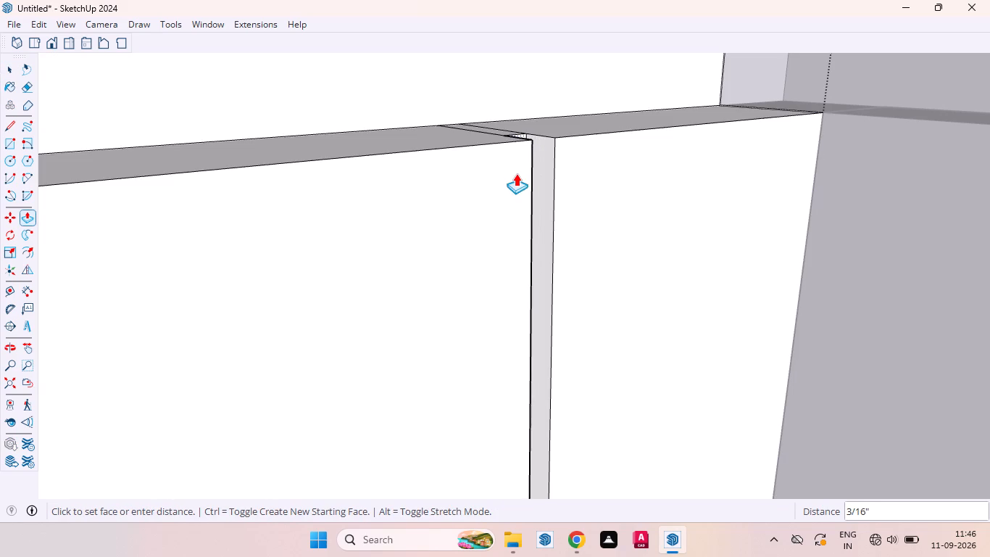
{"action": "left_click_drag", "start_coordinate": [516, 173], "coordinate": [447, 119]}
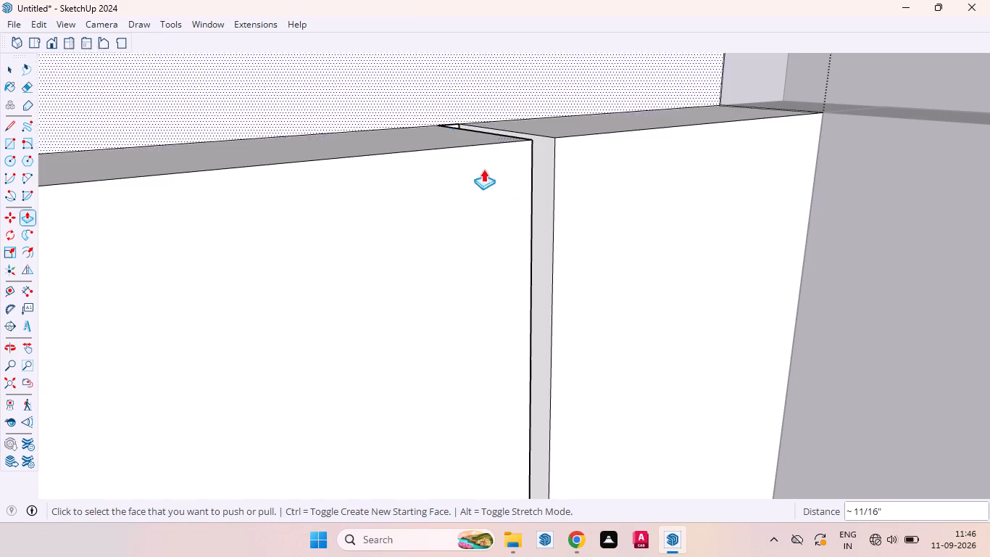
{"action": "scroll", "coordinate": [516, 178], "scroll_direction": "down", "scroll_amount": 18}
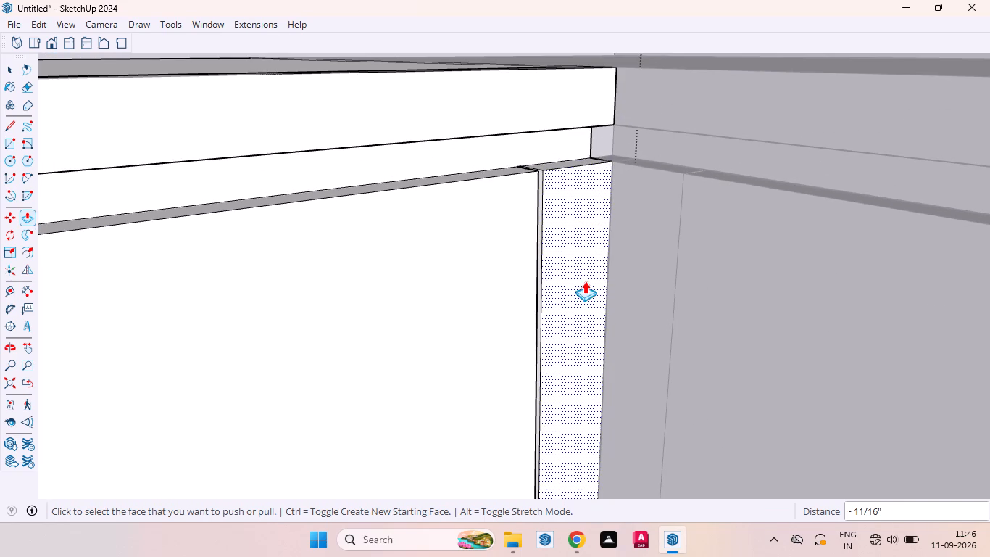
{"action": "key", "text": "space"}
{"action": "scroll", "coordinate": [631, 144], "scroll_direction": "down", "scroll_amount": 14}
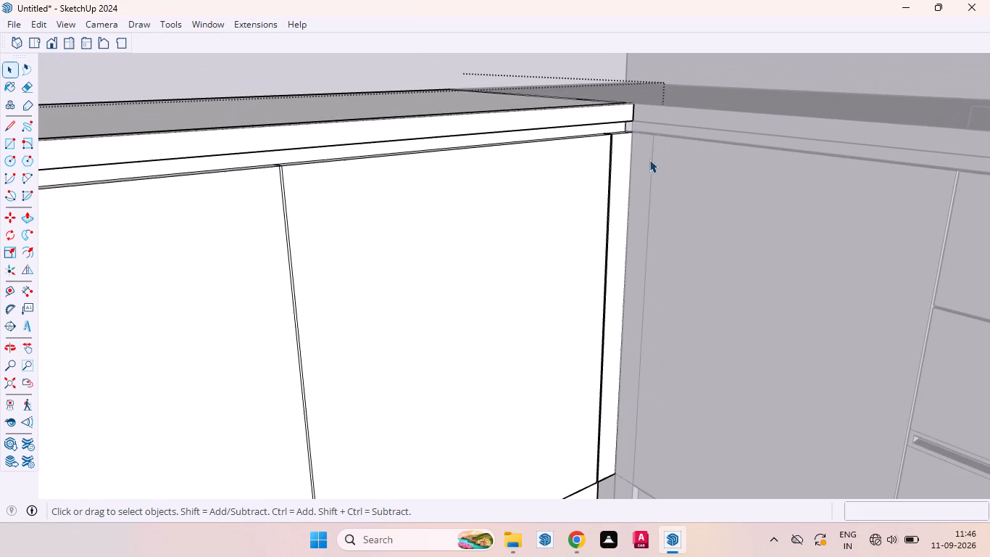
{"action": "scroll", "coordinate": [645, 170], "scroll_direction": "up", "scroll_amount": 5}
{"action": "scroll", "coordinate": [655, 145], "scroll_direction": "down", "scroll_amount": 2}
{"action": "scroll", "coordinate": [654, 170], "scroll_direction": "up", "scroll_amount": 2}
{"action": "scroll", "coordinate": [654, 158], "scroll_direction": "down", "scroll_amount": 9}
{"action": "scroll", "coordinate": [657, 159], "scroll_direction": "up", "scroll_amount": 1}
{"action": "scroll", "coordinate": [657, 159], "scroll_direction": "down", "scroll_amount": 6}
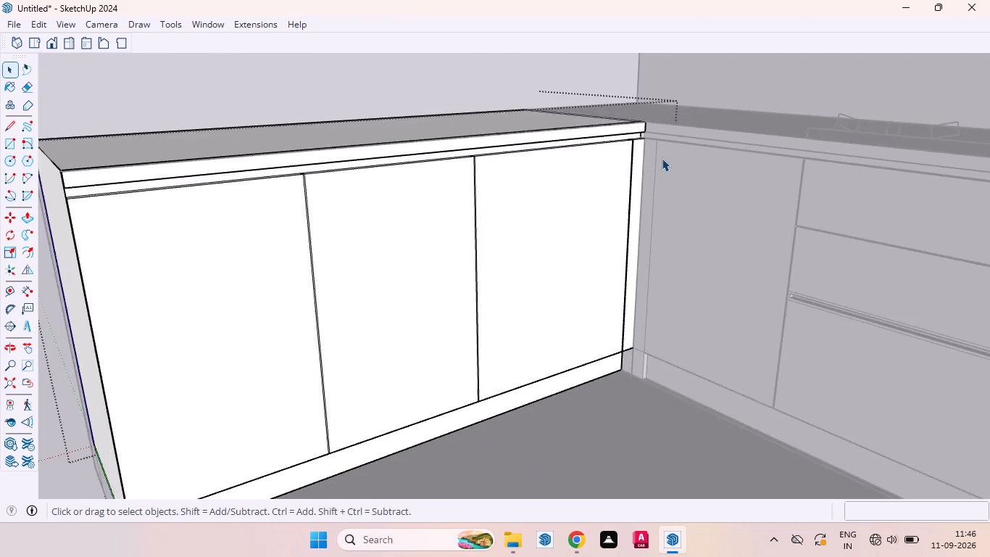
{"action": "scroll", "coordinate": [662, 158], "scroll_direction": "down", "scroll_amount": 11}
{"action": "left_click", "coordinate": [367, 271]}
Examine the base cabinets' inner corner from the countertop edge and door gap down to the plinth recess.
{"action": "scroll", "coordinate": [653, 152], "scroll_direction": "up", "scroll_amount": 8}
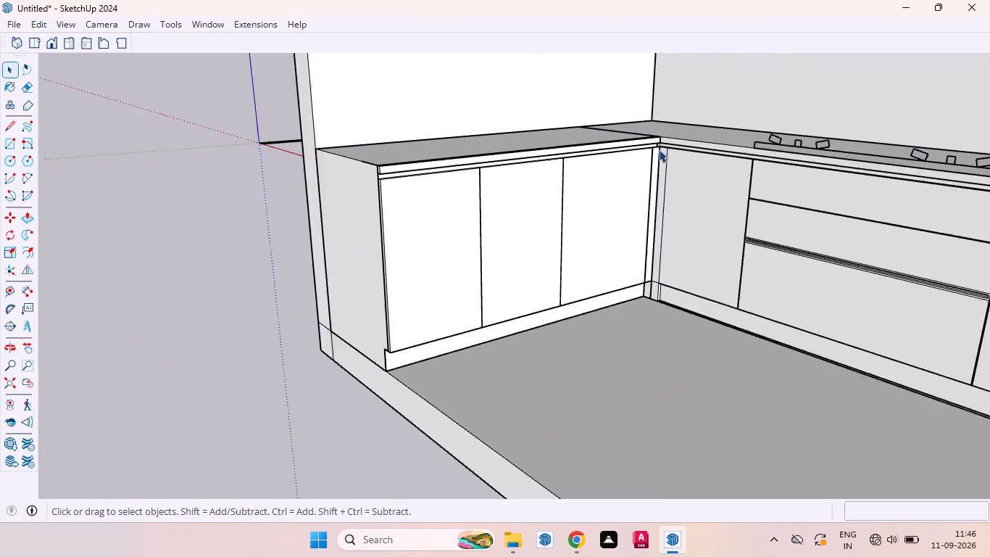
{"action": "scroll", "coordinate": [659, 149], "scroll_direction": "up", "scroll_amount": 17}
{"action": "scroll", "coordinate": [682, 152], "scroll_direction": "down", "scroll_amount": 6}
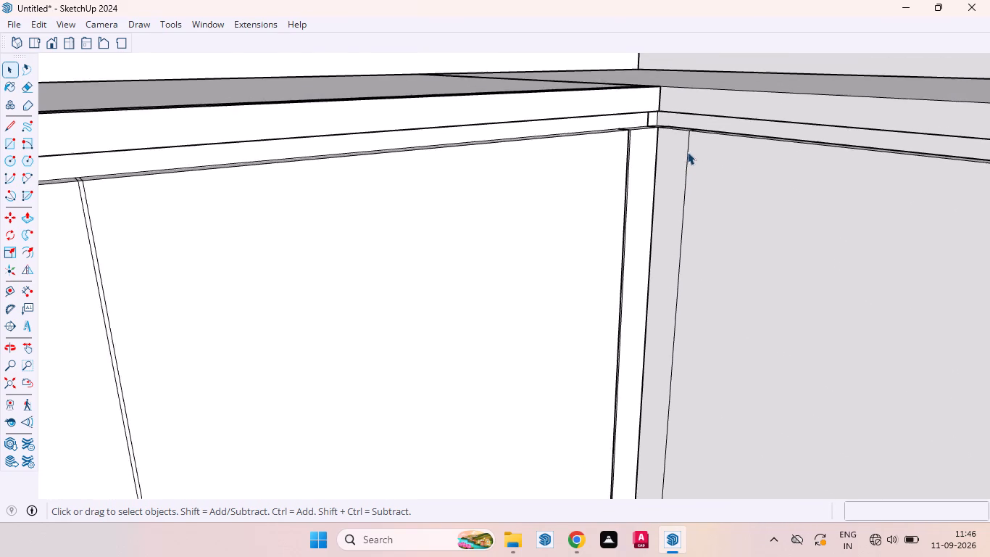
{"action": "scroll", "coordinate": [686, 152], "scroll_direction": "up", "scroll_amount": 1}
{"action": "middle_click_drag", "start_coordinate": [686, 152], "coordinate": [744, 208]}
{"action": "scroll", "coordinate": [720, 180], "scroll_direction": "up", "scroll_amount": 5}
{"action": "scroll", "coordinate": [676, 107], "scroll_direction": "down", "scroll_amount": 14}
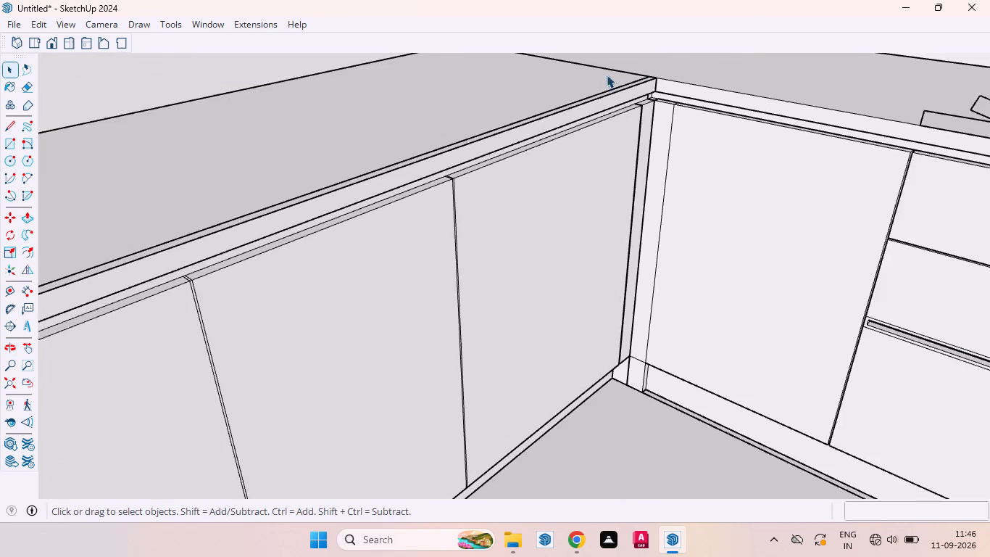
{"action": "scroll", "coordinate": [607, 75], "scroll_direction": "down", "scroll_amount": 5}
{"action": "scroll", "coordinate": [650, 173], "scroll_direction": "up", "scroll_amount": 5}
{"action": "scroll", "coordinate": [610, 310], "scroll_direction": "up", "scroll_amount": 11}
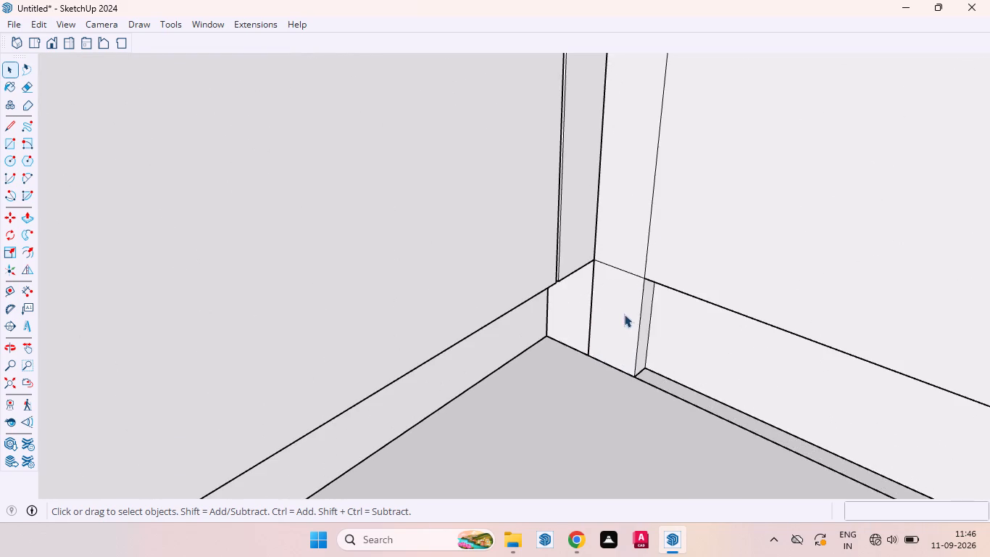
{"action": "middle_click_drag", "start_coordinate": [623, 313], "coordinate": [552, 216]}
{"action": "scroll", "coordinate": [573, 266], "scroll_direction": "up", "scroll_amount": 6}
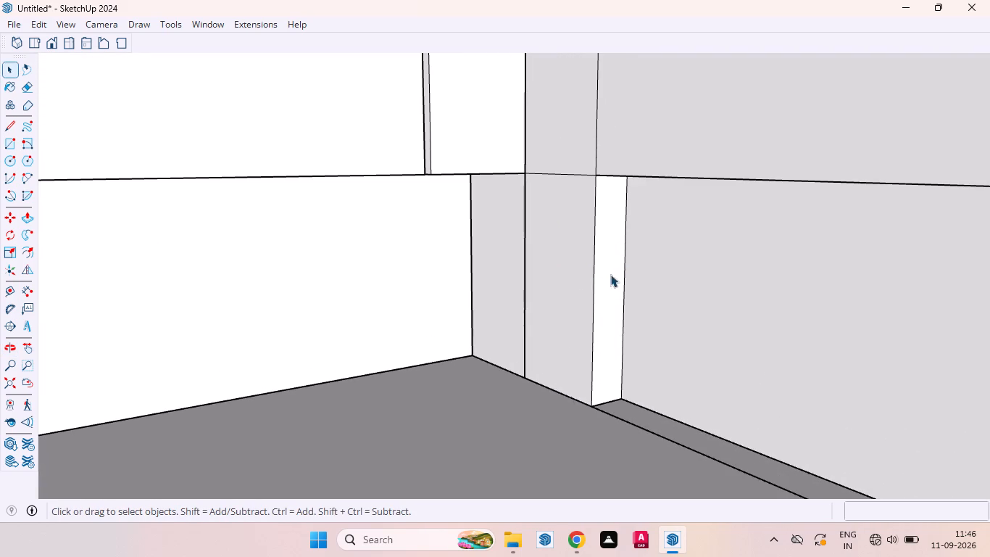
Copy the vertical edge between the corner filler and the hob run's innermost base door 3 mm toward the door.
{"action": "middle_click_drag", "start_coordinate": [557, 256], "coordinate": [478, 239]}
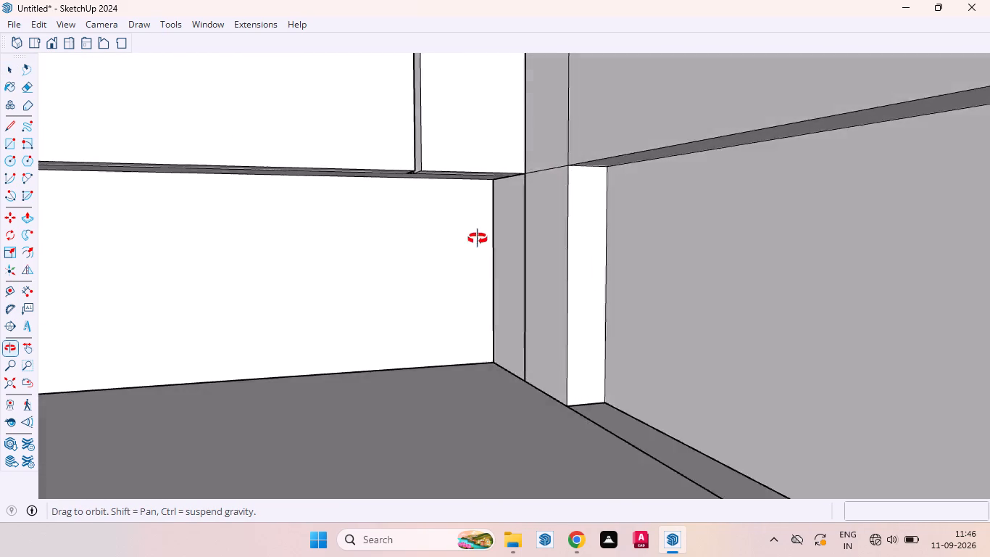
{"action": "middle_click_drag", "start_coordinate": [478, 239], "coordinate": [625, 352]}
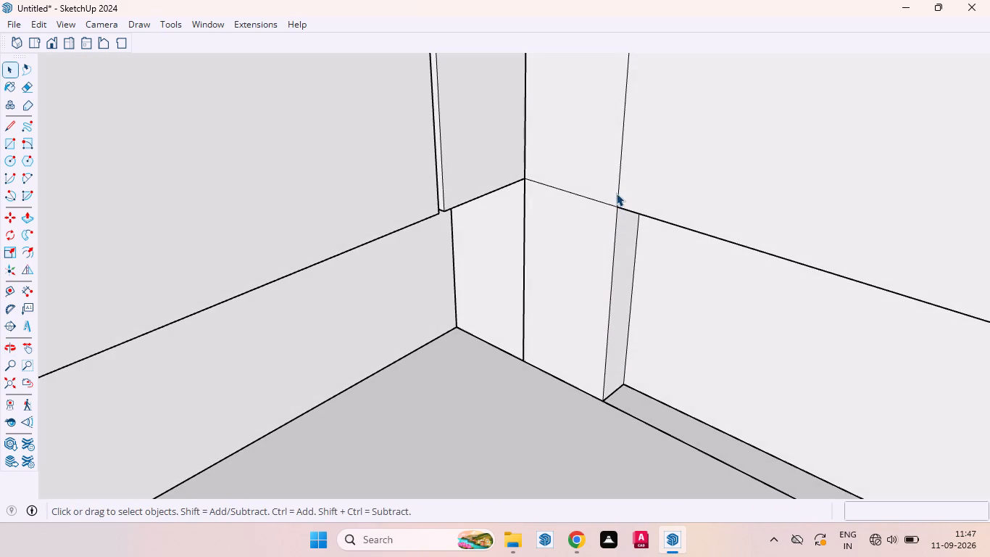
{"action": "left_click", "coordinate": [616, 191]}
{"action": "left_click", "coordinate": [617, 189]}
{"action": "scroll", "coordinate": [608, 257], "scroll_direction": "down", "scroll_amount": 11}
{"action": "middle_click_drag", "start_coordinate": [577, 299], "coordinate": [639, 314]}
{"action": "scroll", "coordinate": [657, 265], "scroll_direction": "up", "scroll_amount": 3}
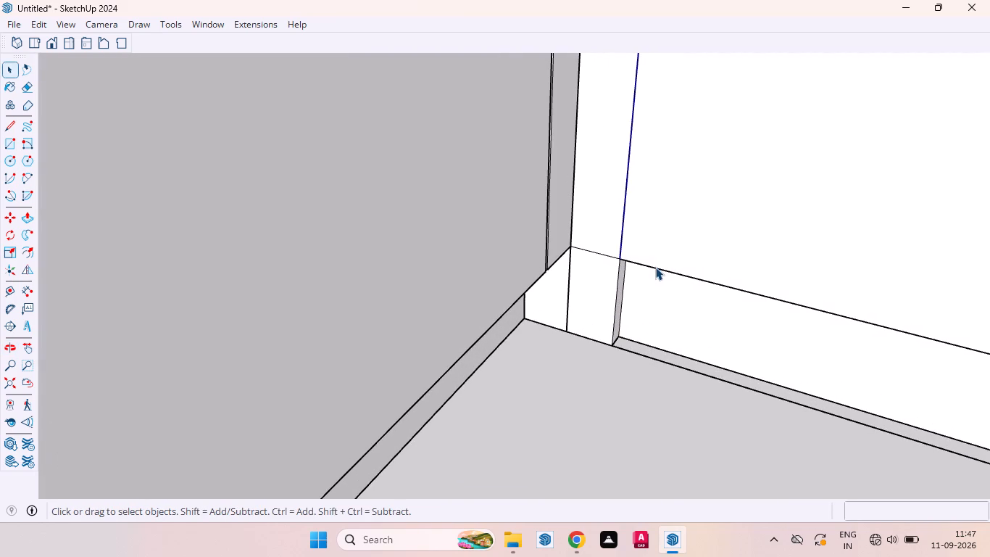
{"action": "key", "text": "m"}
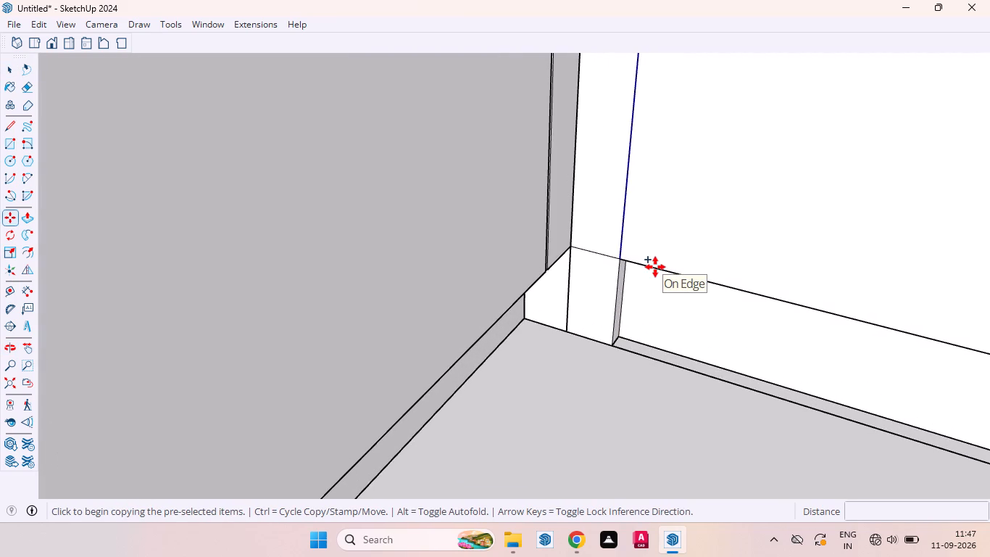
{"action": "scroll", "coordinate": [617, 243], "scroll_direction": "up", "scroll_amount": 9}
{"action": "left_click", "coordinate": [622, 271]}
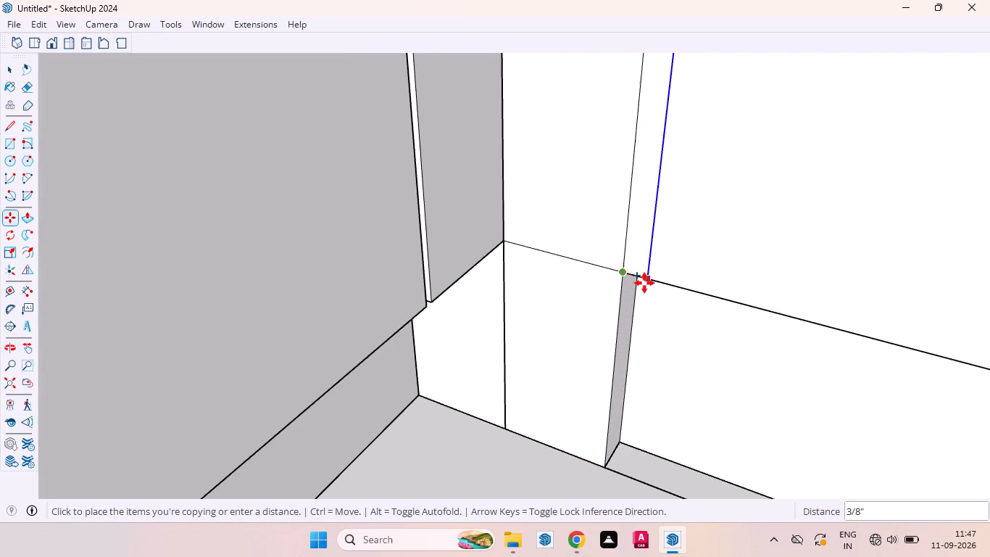
{"action": "type", "text": "3mm"}
{"action": "key", "text": "Return"}
{"action": "key", "text": "space"}
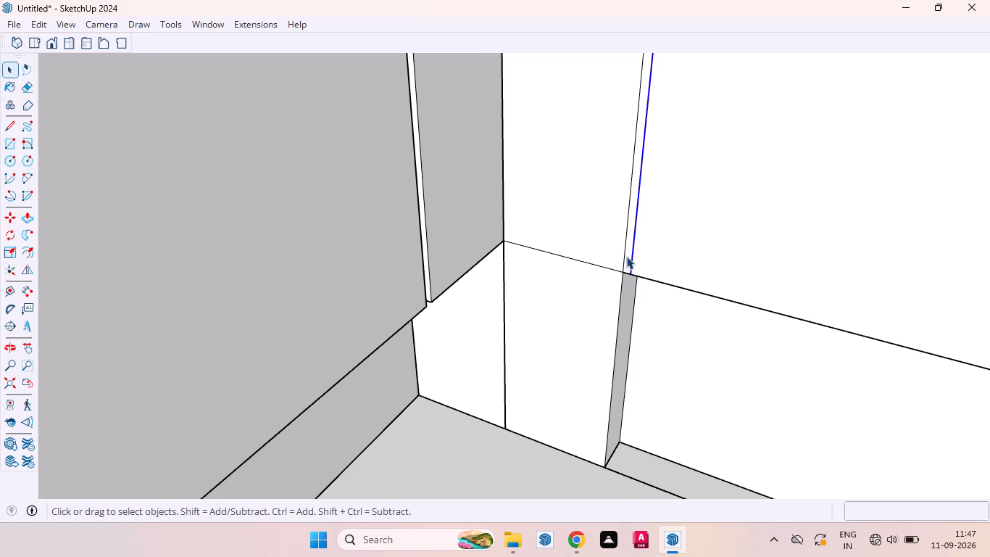
Push the new 3 mm gap strip between the corner filler and the hob run's innermost door back about 11/16".
{"action": "scroll", "coordinate": [626, 247], "scroll_direction": "up", "scroll_amount": 5}
{"action": "left_click", "coordinate": [626, 245]}
{"action": "left_click", "coordinate": [630, 245]}
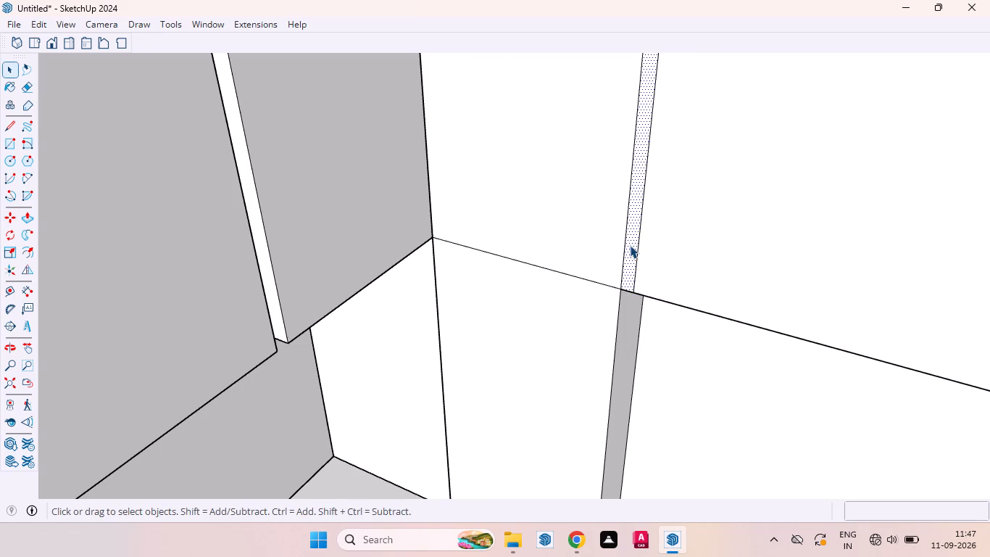
{"action": "key", "text": "p"}
{"action": "double_click", "coordinate": [630, 245]}
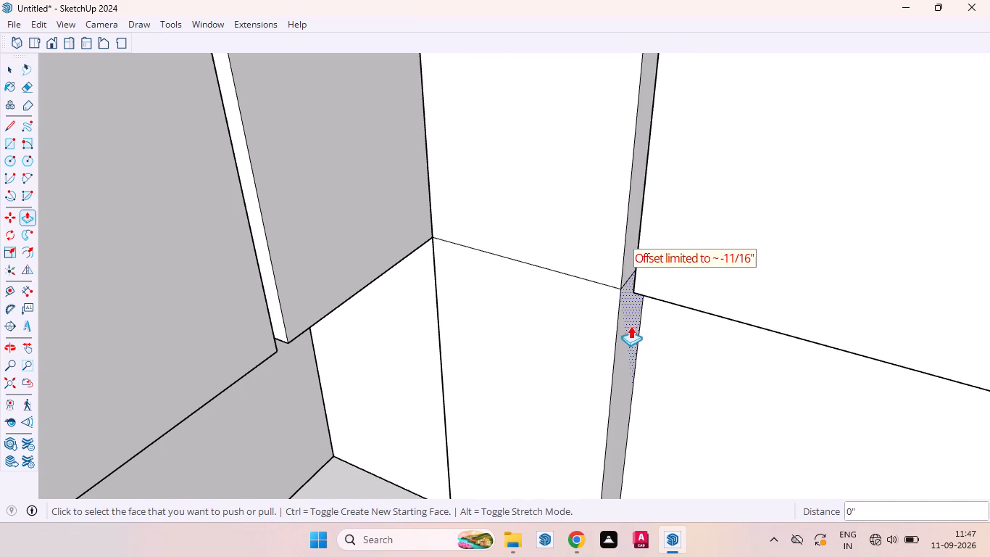
{"action": "key", "text": "space"}
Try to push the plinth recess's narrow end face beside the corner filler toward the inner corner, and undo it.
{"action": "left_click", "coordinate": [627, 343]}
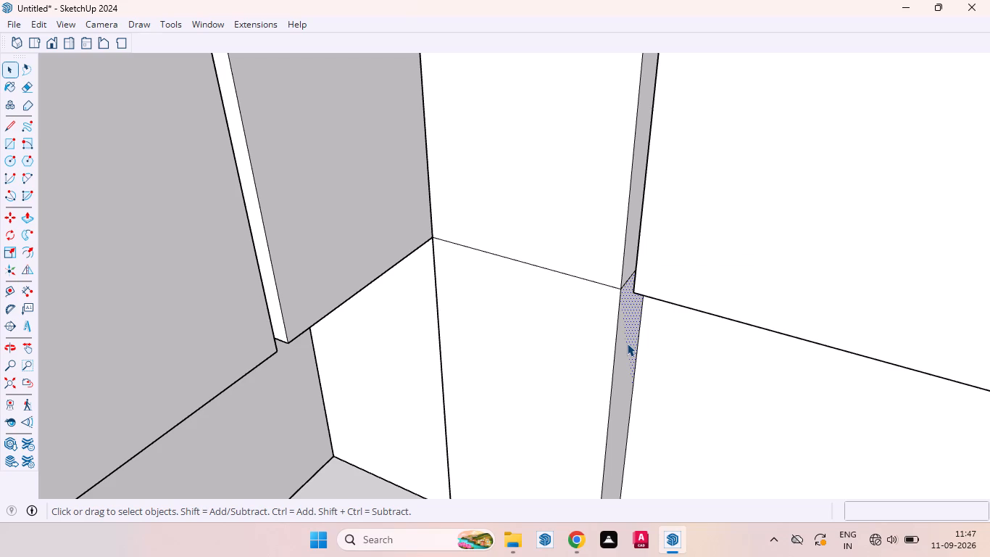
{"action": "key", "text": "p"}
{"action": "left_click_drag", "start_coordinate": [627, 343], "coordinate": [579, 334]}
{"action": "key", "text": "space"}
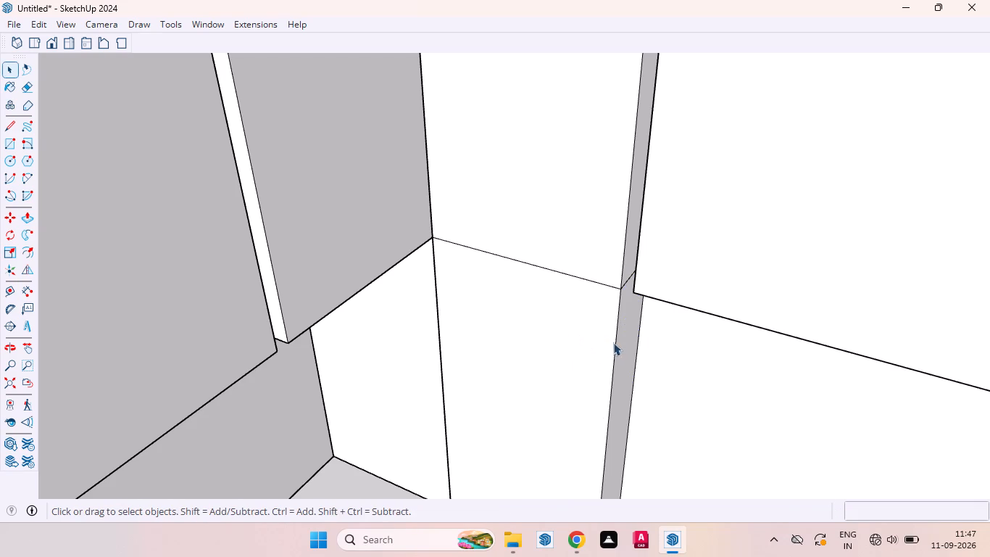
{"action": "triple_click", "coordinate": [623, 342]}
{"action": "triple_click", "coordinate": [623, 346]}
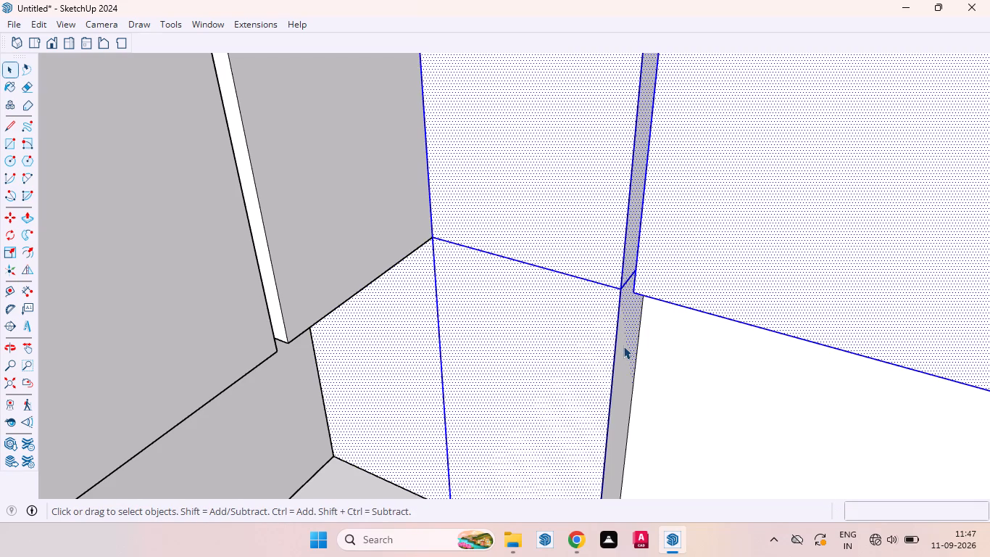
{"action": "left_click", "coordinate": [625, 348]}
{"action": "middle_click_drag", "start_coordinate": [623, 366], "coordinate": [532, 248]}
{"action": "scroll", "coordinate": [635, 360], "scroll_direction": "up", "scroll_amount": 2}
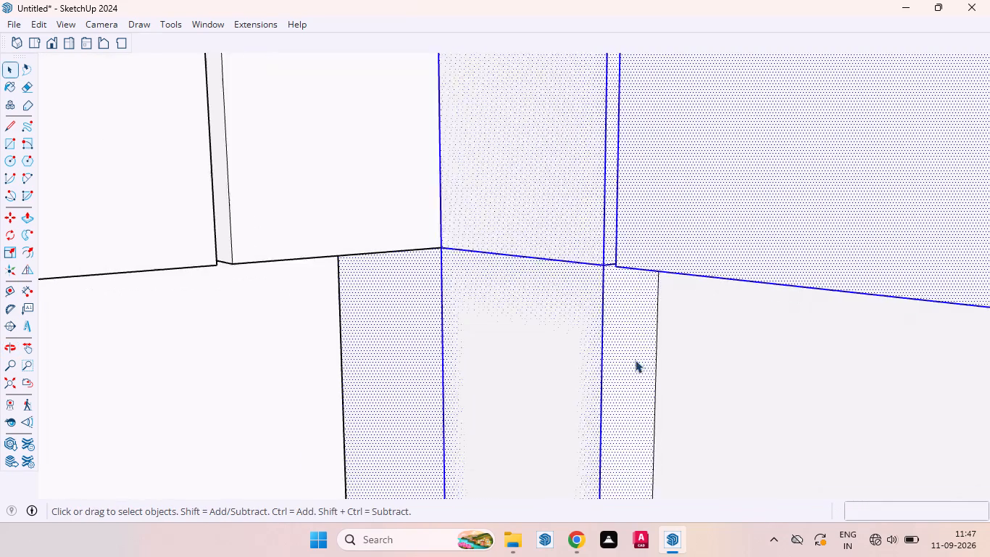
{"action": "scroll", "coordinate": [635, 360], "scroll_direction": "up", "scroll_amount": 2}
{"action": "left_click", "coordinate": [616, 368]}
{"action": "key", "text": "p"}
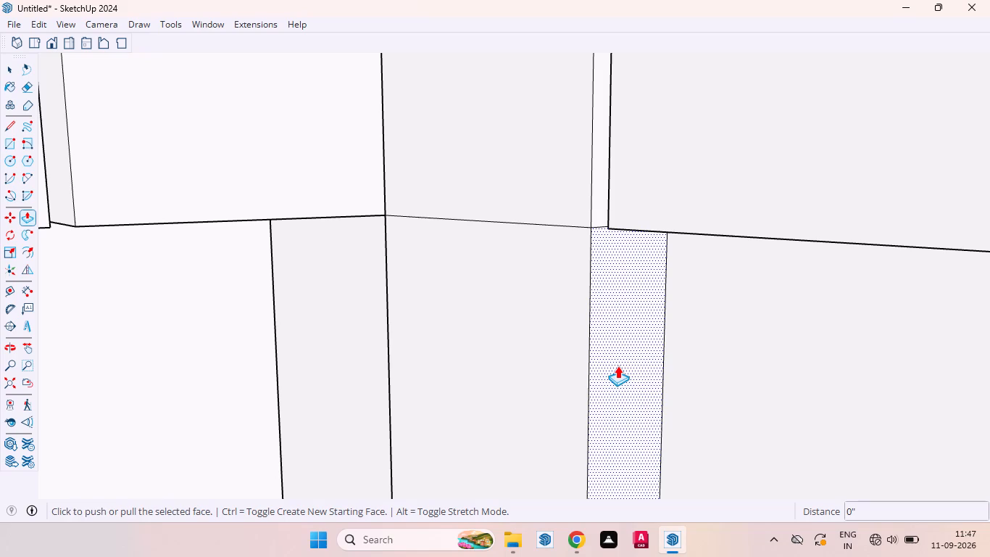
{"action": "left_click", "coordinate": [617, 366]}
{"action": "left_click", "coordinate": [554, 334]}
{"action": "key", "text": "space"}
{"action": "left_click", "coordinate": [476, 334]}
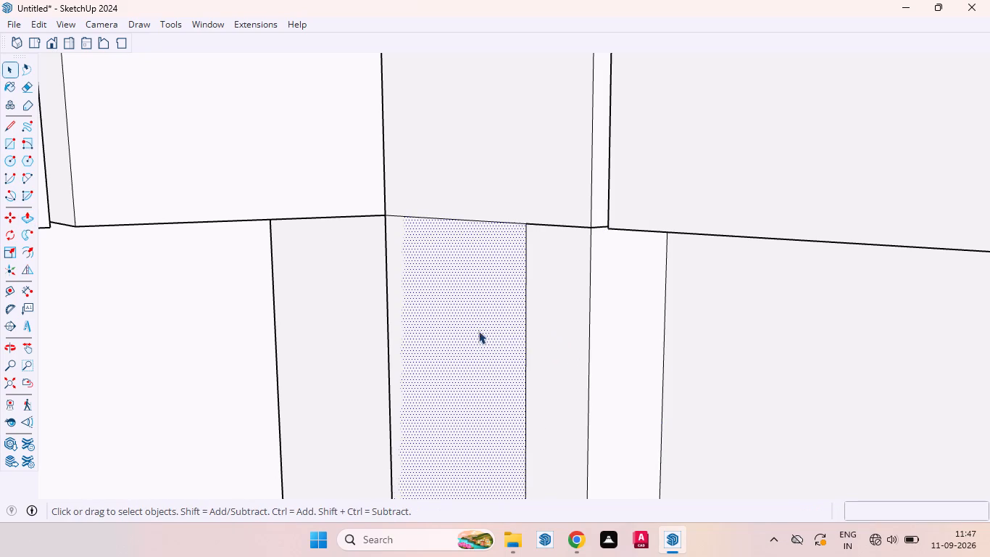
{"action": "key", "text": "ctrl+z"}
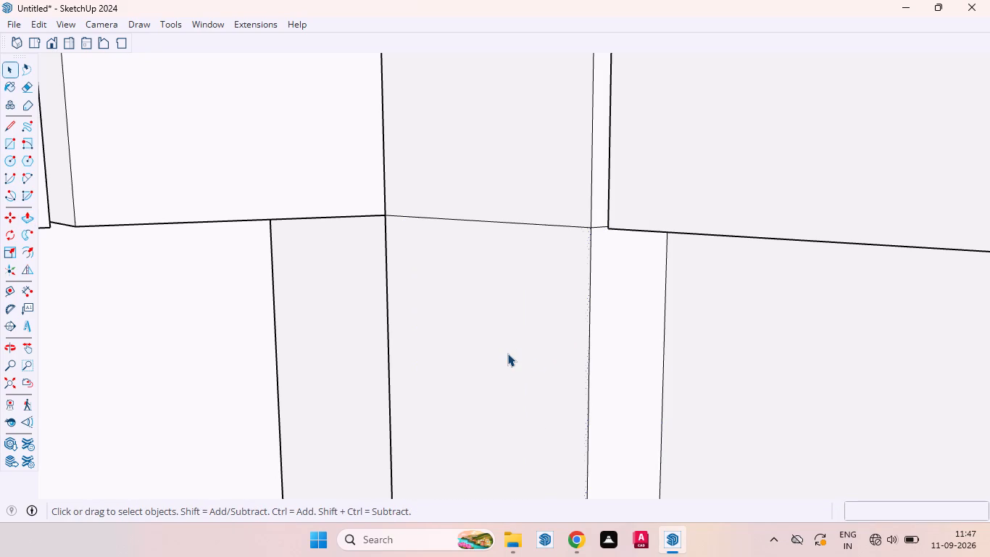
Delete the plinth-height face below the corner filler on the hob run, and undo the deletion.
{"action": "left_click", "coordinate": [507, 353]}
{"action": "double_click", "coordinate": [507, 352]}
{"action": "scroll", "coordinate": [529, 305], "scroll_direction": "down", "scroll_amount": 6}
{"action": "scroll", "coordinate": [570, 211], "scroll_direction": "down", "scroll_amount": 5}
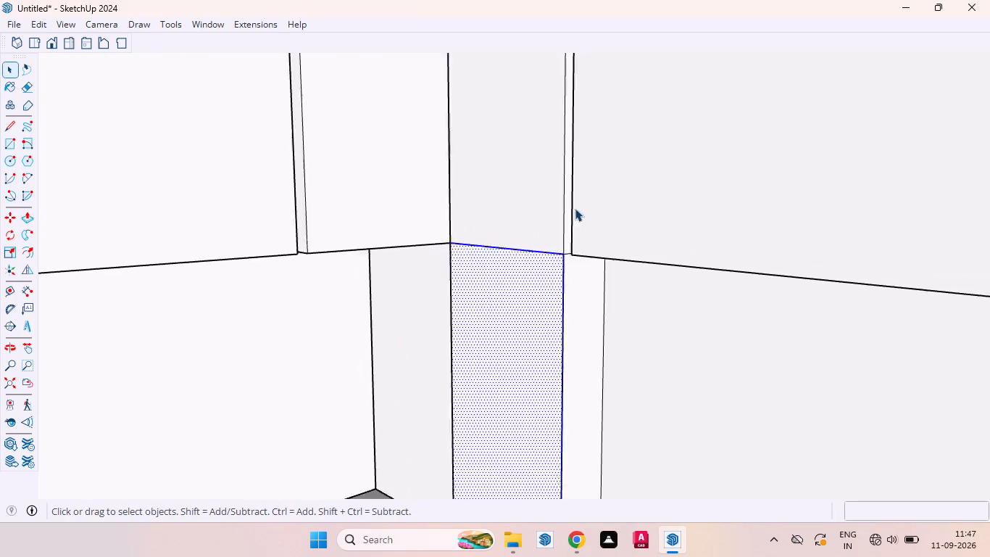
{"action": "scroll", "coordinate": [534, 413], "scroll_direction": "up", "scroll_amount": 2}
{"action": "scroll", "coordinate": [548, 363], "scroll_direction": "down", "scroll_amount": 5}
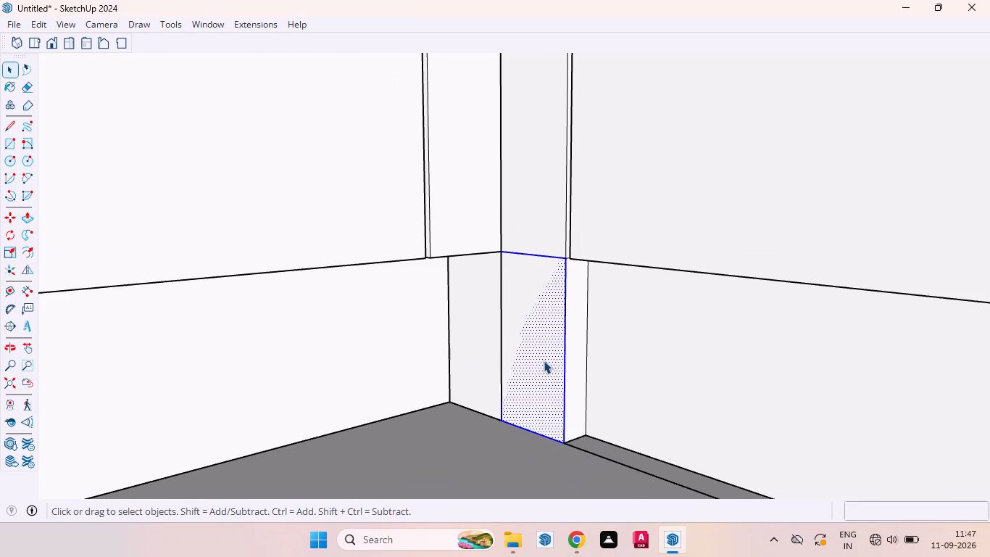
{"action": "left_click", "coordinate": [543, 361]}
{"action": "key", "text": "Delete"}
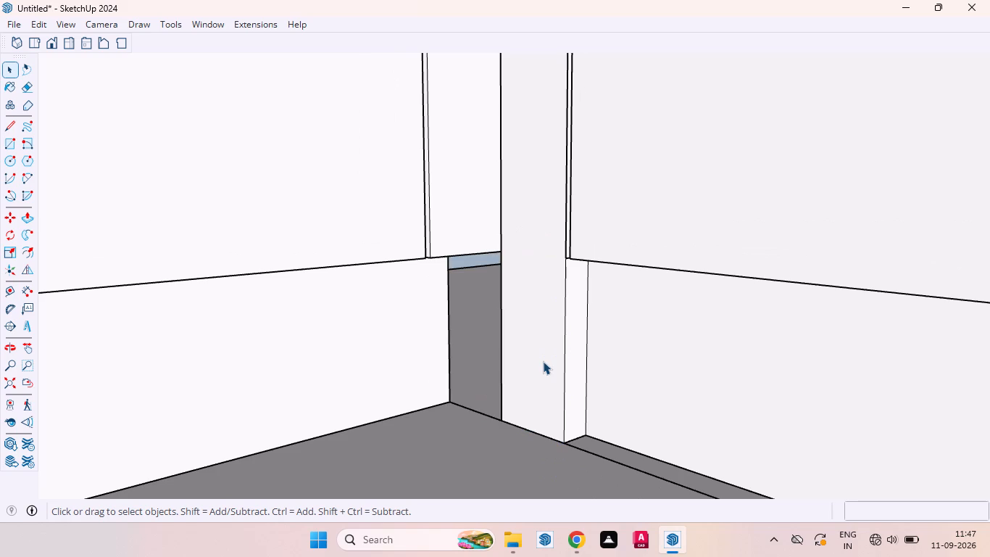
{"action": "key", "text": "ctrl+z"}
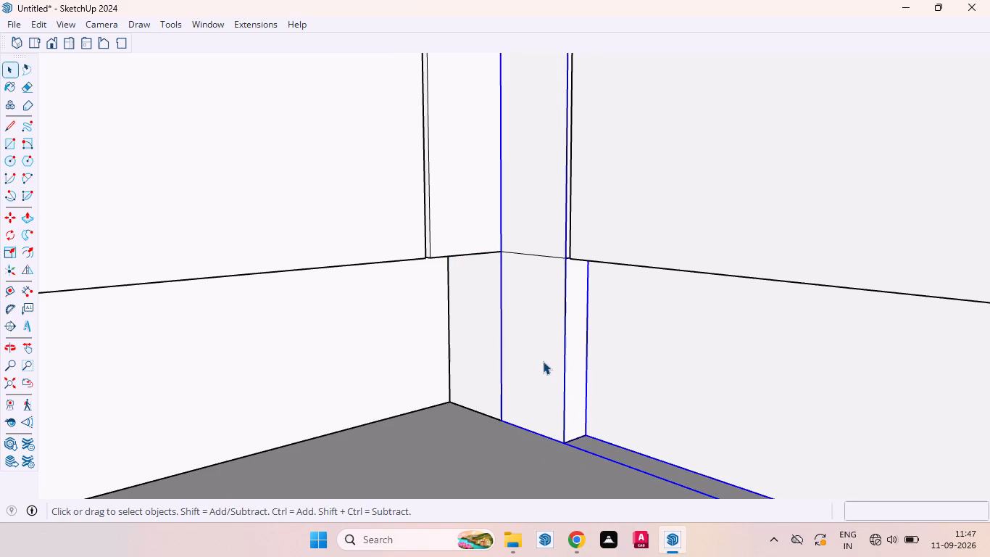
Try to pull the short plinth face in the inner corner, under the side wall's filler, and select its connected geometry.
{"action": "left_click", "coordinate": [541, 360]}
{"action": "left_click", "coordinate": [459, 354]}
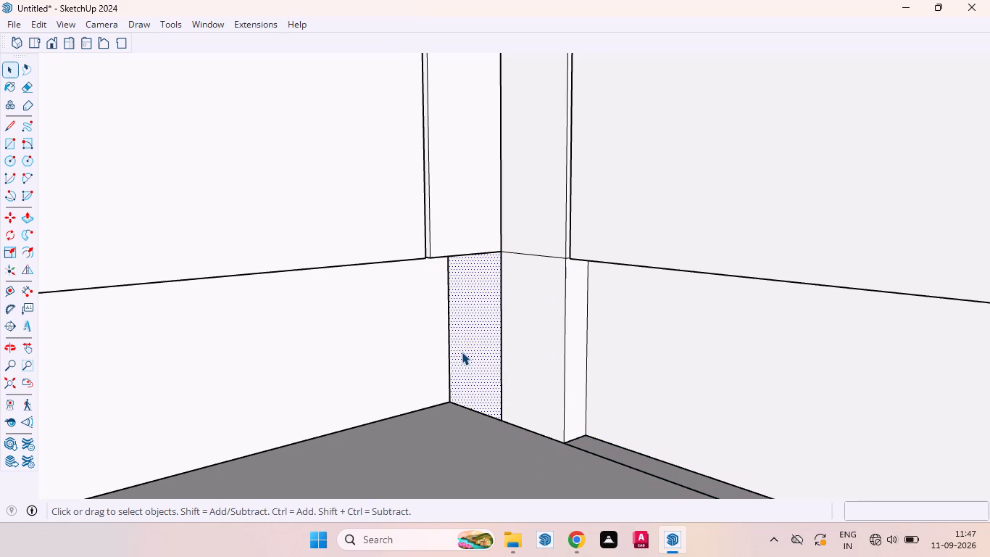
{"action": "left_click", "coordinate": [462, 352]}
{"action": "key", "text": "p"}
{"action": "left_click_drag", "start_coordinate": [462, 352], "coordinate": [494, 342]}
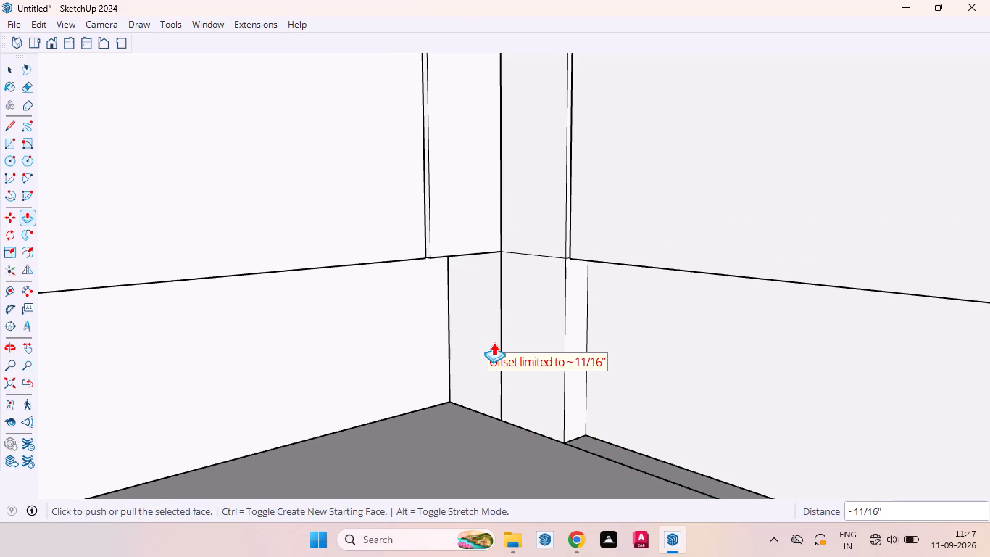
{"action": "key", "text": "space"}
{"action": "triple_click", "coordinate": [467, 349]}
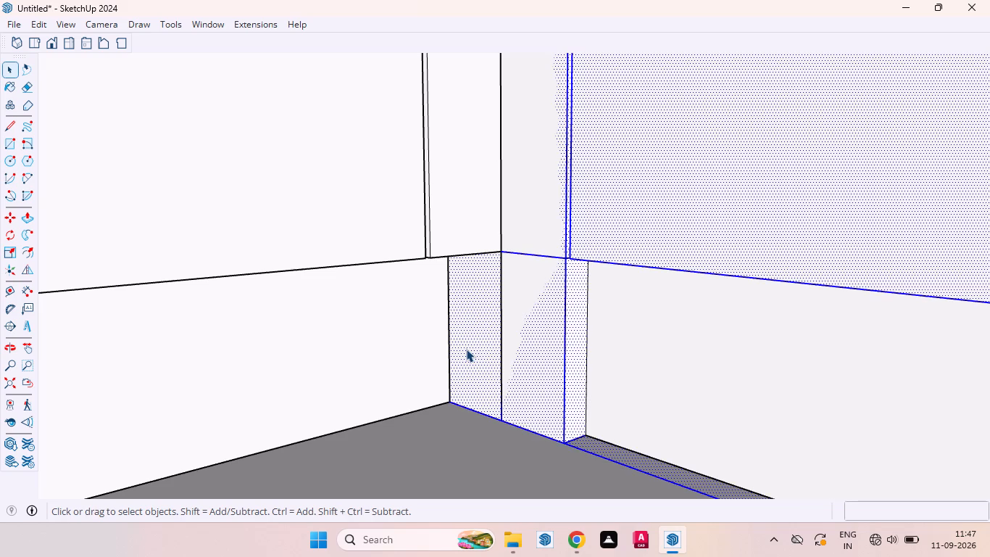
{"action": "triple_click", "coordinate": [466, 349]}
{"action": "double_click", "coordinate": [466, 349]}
Clear the selection and examine the whole kitchen, including the hob run's base cabinets, from the front and above.
{"action": "scroll", "coordinate": [475, 334], "scroll_direction": "down", "scroll_amount": 12}
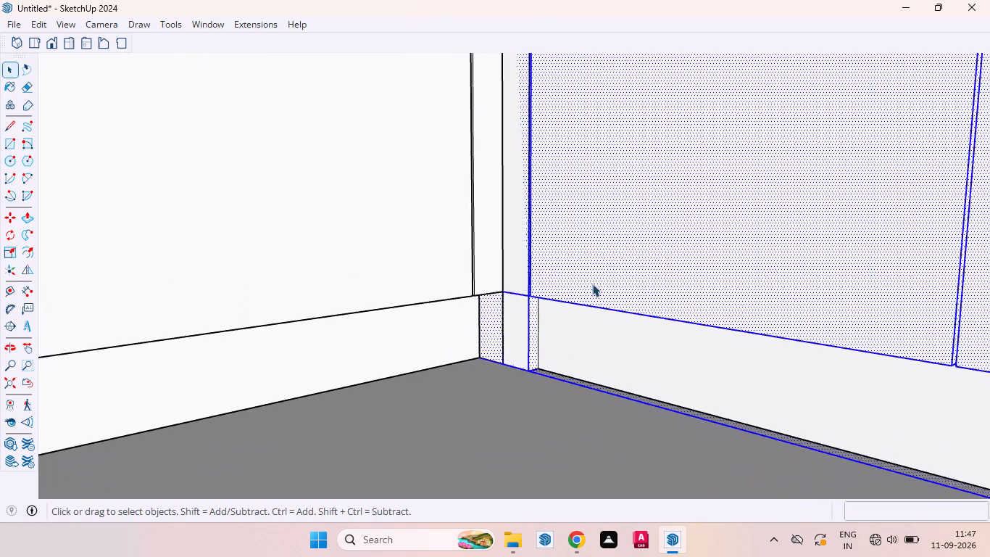
{"action": "scroll", "coordinate": [592, 284], "scroll_direction": "down", "scroll_amount": 20}
{"action": "scroll", "coordinate": [592, 284], "scroll_direction": "down", "scroll_amount": 4}
{"action": "left_click", "coordinate": [433, 424]}
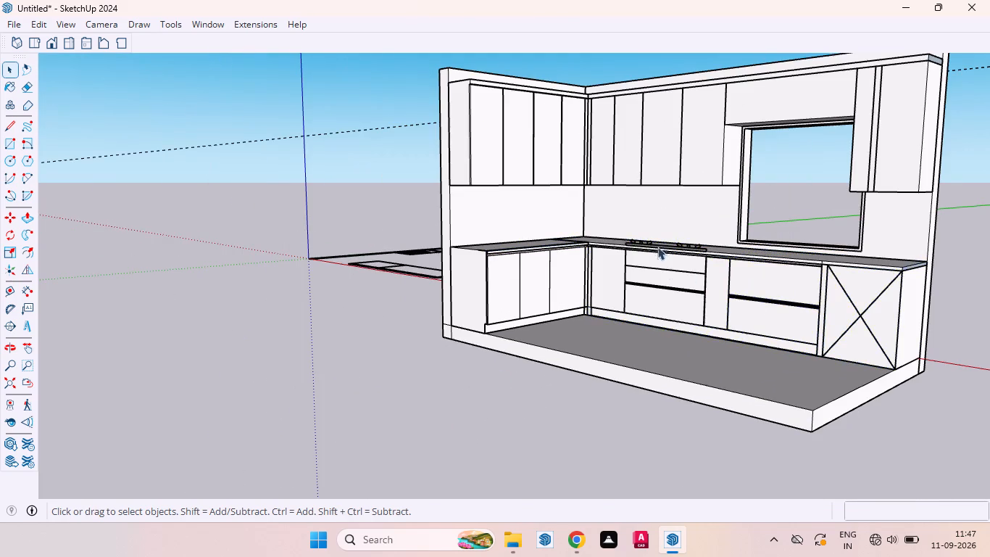
{"action": "scroll", "coordinate": [662, 258], "scroll_direction": "up", "scroll_amount": 5}
{"action": "left_click", "coordinate": [696, 284]}
{"action": "scroll", "coordinate": [341, 366], "scroll_direction": "down", "scroll_amount": 6}
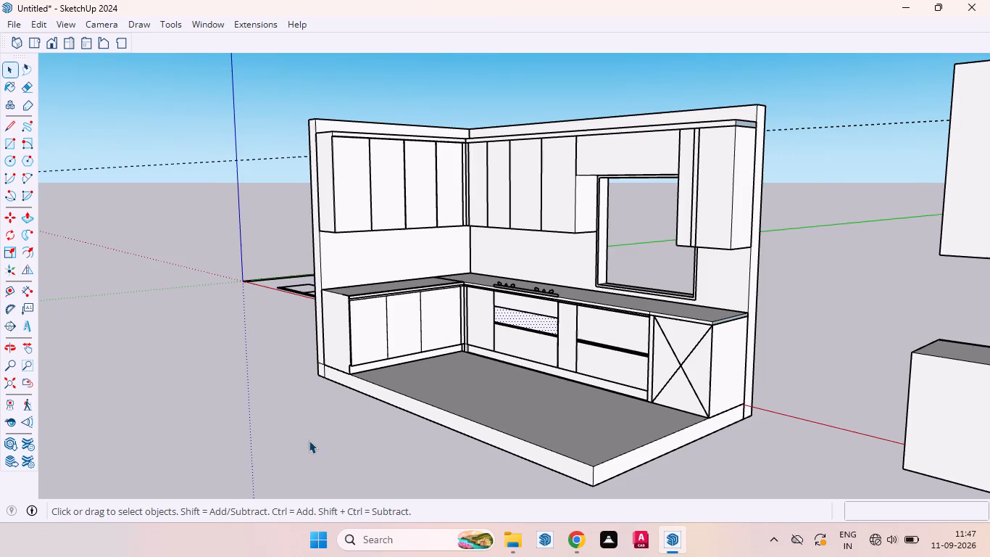
{"action": "left_click", "coordinate": [332, 445]}
{"action": "middle_click_drag", "start_coordinate": [630, 305], "coordinate": [652, 428]}
{"action": "left_click", "coordinate": [628, 315]}
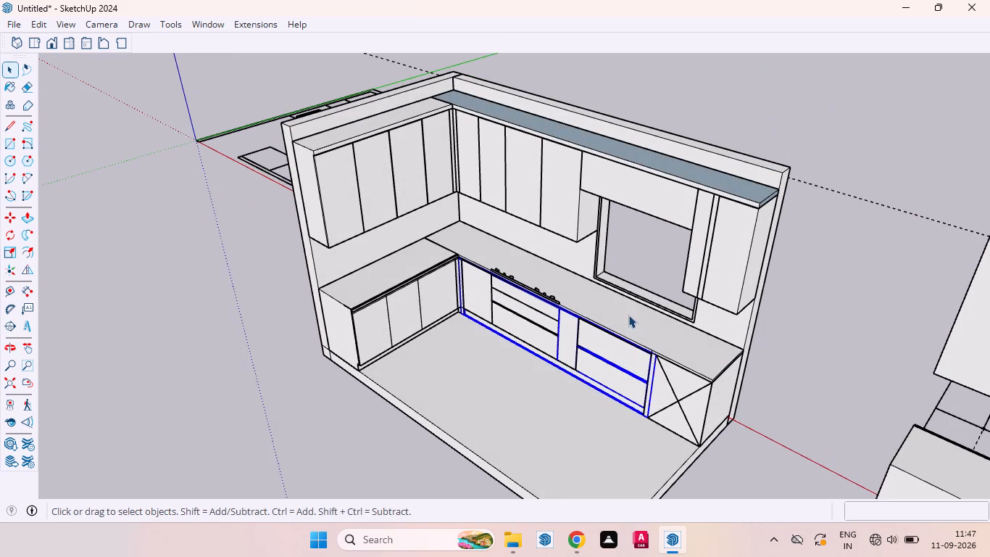
{"action": "left_click", "coordinate": [246, 429]}
Draw a rectangle over the hob run plinth recess's narrow end face, from its upper inner corner to the opposite floor corner.
{"action": "scroll", "coordinate": [470, 324], "scroll_direction": "up", "scroll_amount": 7}
{"action": "scroll", "coordinate": [448, 284], "scroll_direction": "down", "scroll_amount": 1}
{"action": "scroll", "coordinate": [448, 284], "scroll_direction": "up", "scroll_amount": 7}
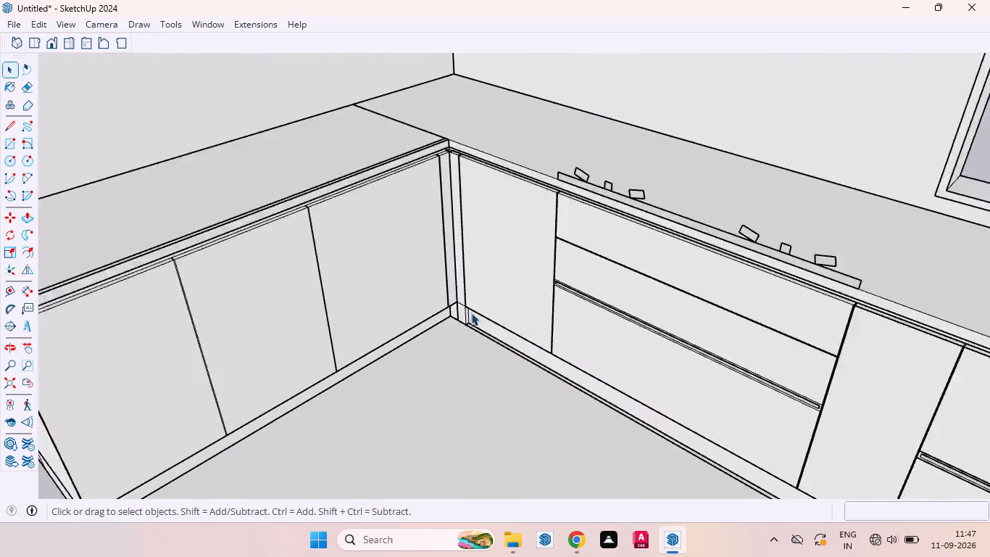
{"action": "scroll", "coordinate": [471, 313], "scroll_direction": "up", "scroll_amount": 8}
{"action": "middle_click_drag", "start_coordinate": [452, 315], "coordinate": [412, 200]}
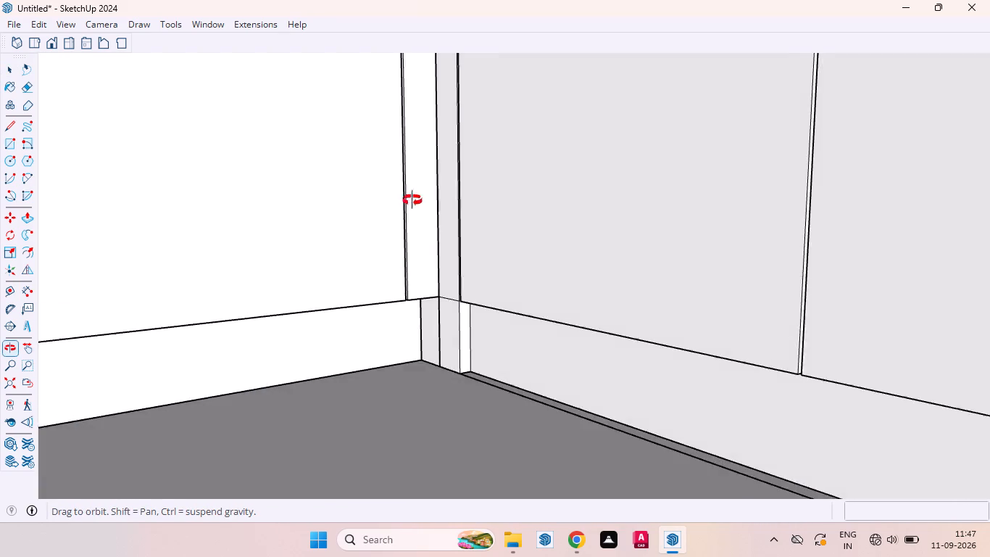
{"action": "middle_click_drag", "start_coordinate": [412, 200], "coordinate": [416, 197]}
{"action": "scroll", "coordinate": [475, 318], "scroll_direction": "up", "scroll_amount": 12}
{"action": "scroll", "coordinate": [435, 242], "scroll_direction": "up", "scroll_amount": 5}
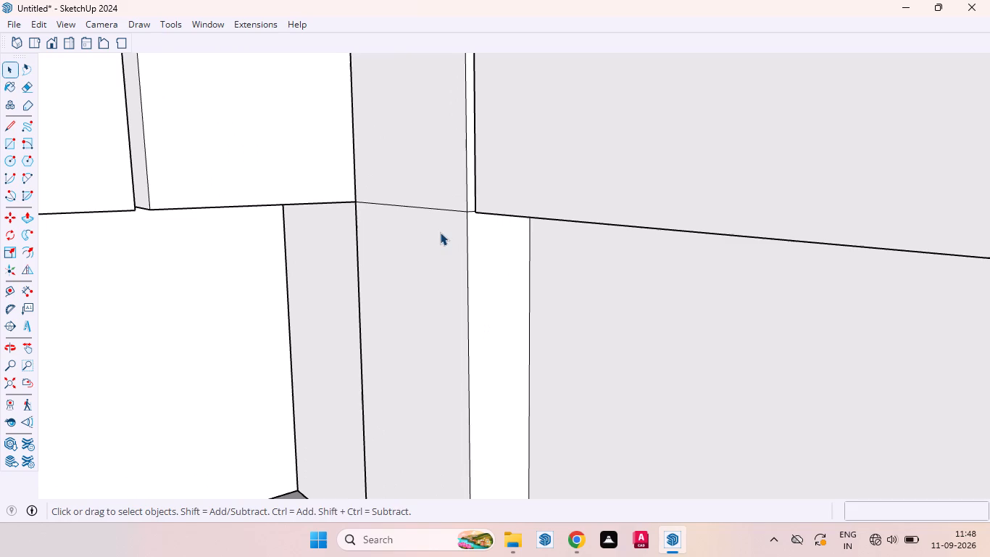
{"action": "middle_click_drag", "start_coordinate": [444, 234], "coordinate": [455, 117]}
{"action": "scroll", "coordinate": [444, 234], "scroll_direction": "up", "scroll_amount": 1}
{"action": "scroll", "coordinate": [515, 159], "scroll_direction": "up", "scroll_amount": 6}
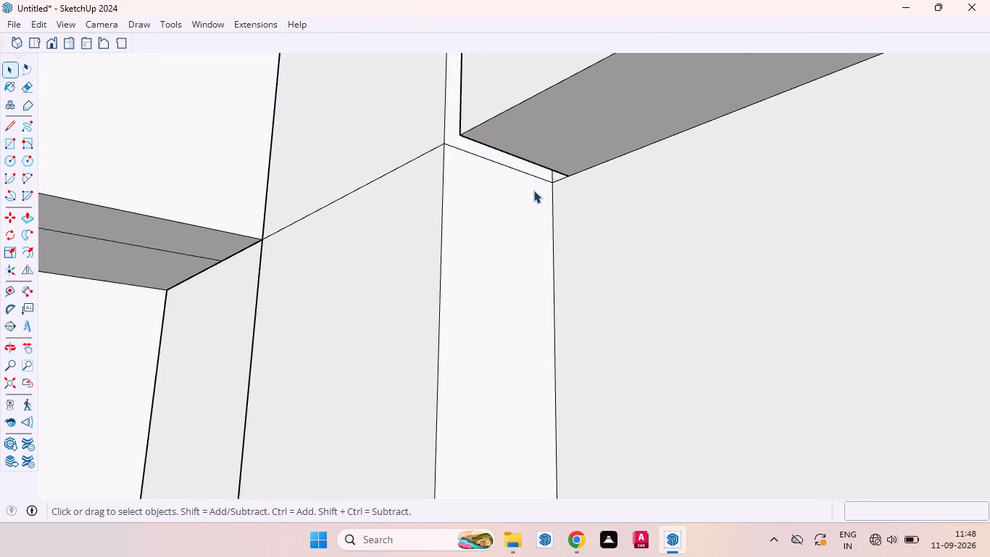
{"action": "scroll", "coordinate": [533, 190], "scroll_direction": "up", "scroll_amount": 4}
{"action": "left_click", "coordinate": [476, 250]}
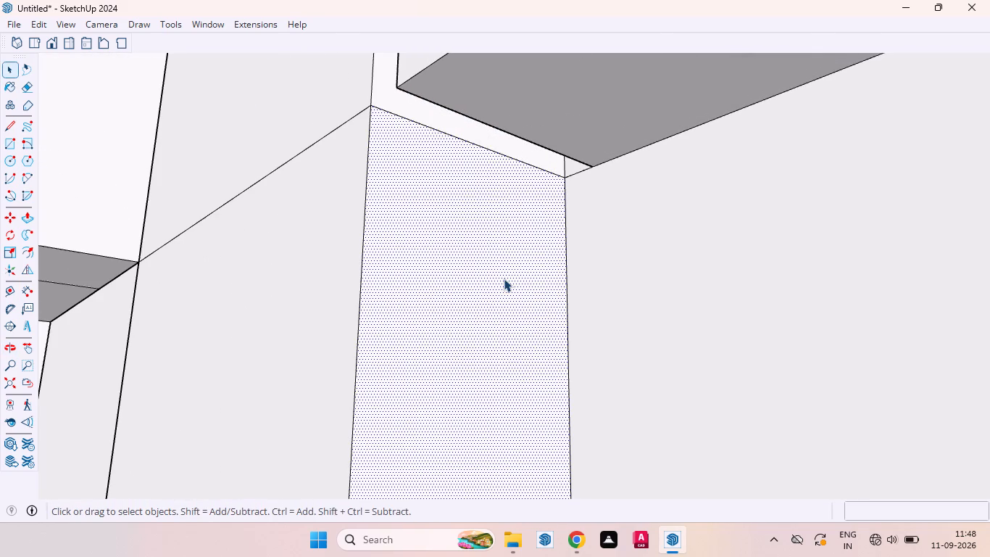
{"action": "key", "text": "r"}
{"action": "left_click", "coordinate": [562, 178]}
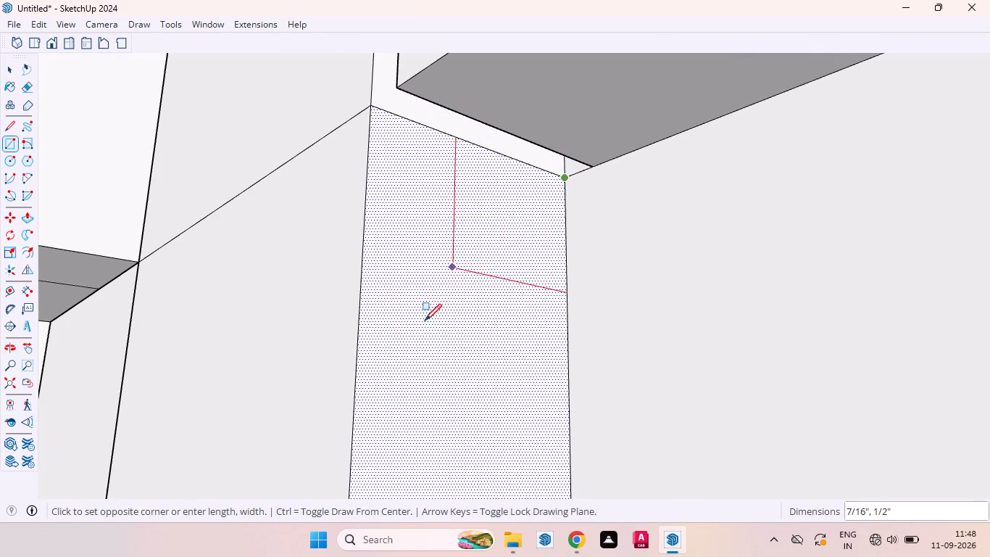
{"action": "scroll", "coordinate": [444, 315], "scroll_direction": "down", "scroll_amount": 20}
{"action": "scroll", "coordinate": [502, 282], "scroll_direction": "down", "scroll_amount": 7}
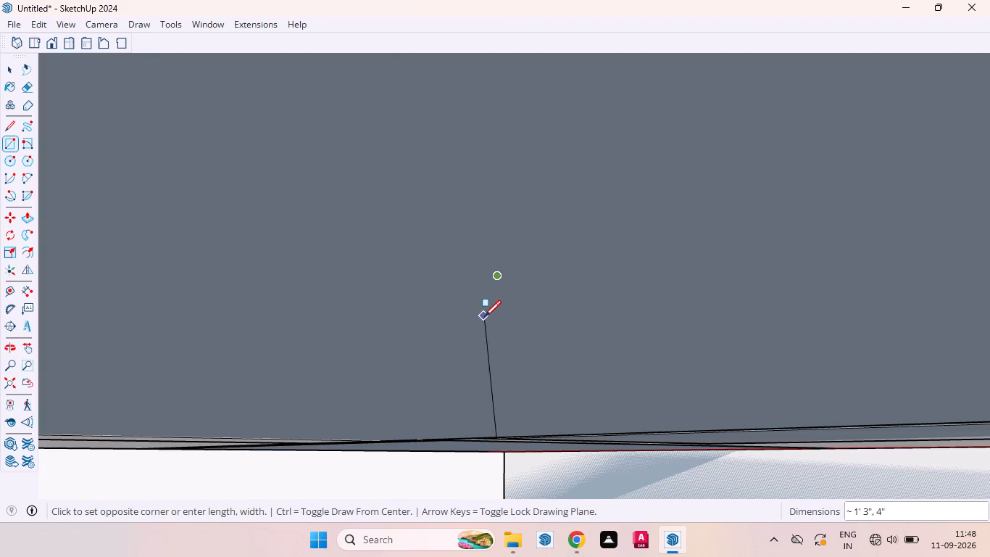
{"action": "middle_click_drag", "start_coordinate": [484, 319], "coordinate": [485, 426]}
{"action": "scroll", "coordinate": [462, 200], "scroll_direction": "up", "scroll_amount": 13}
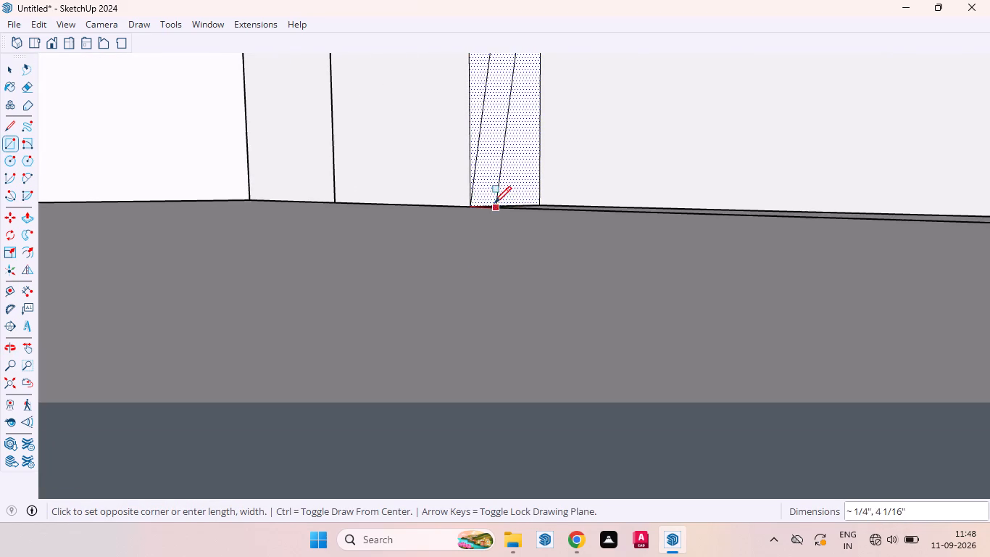
{"action": "left_click", "coordinate": [474, 209]}
{"action": "key", "text": "space"}
{"action": "left_click", "coordinate": [501, 160]}
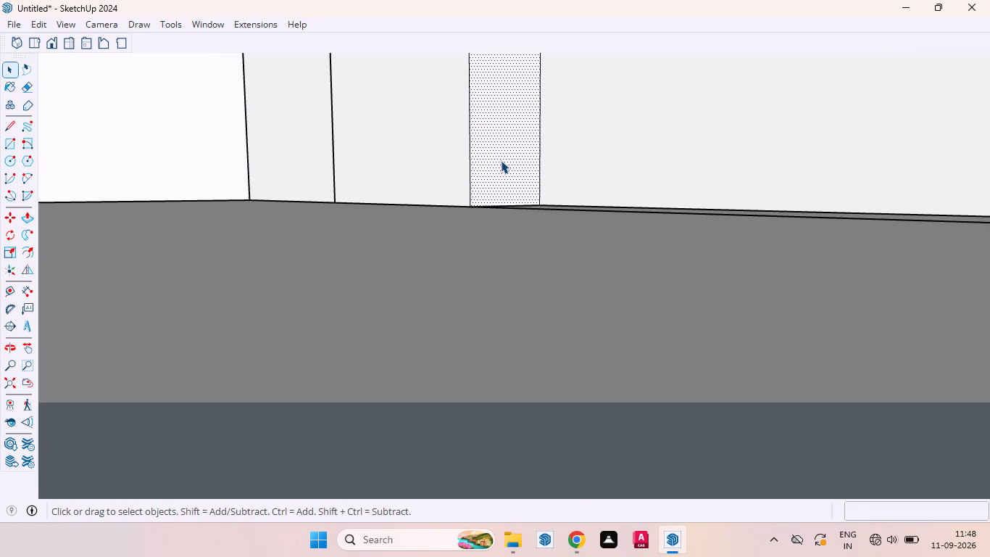
Push/pull the new rectangle on the plinth recess's narrow end forward to the inner corner below the filler.
{"action": "key", "text": "p"}
{"action": "left_click_drag", "start_coordinate": [501, 160], "coordinate": [401, 145]}
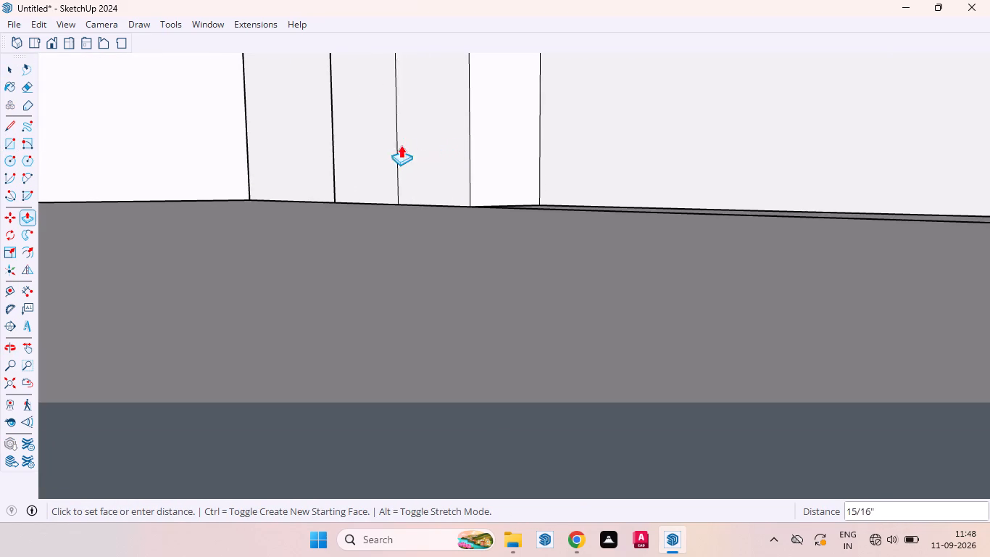
{"action": "left_click_drag", "start_coordinate": [401, 145], "coordinate": [335, 172]}
{"action": "key", "text": "space"}
Inside the hob run's group, pull the plinth recess's narrow end face out to the corner edge under the filler.
{"action": "left_click", "coordinate": [499, 144]}
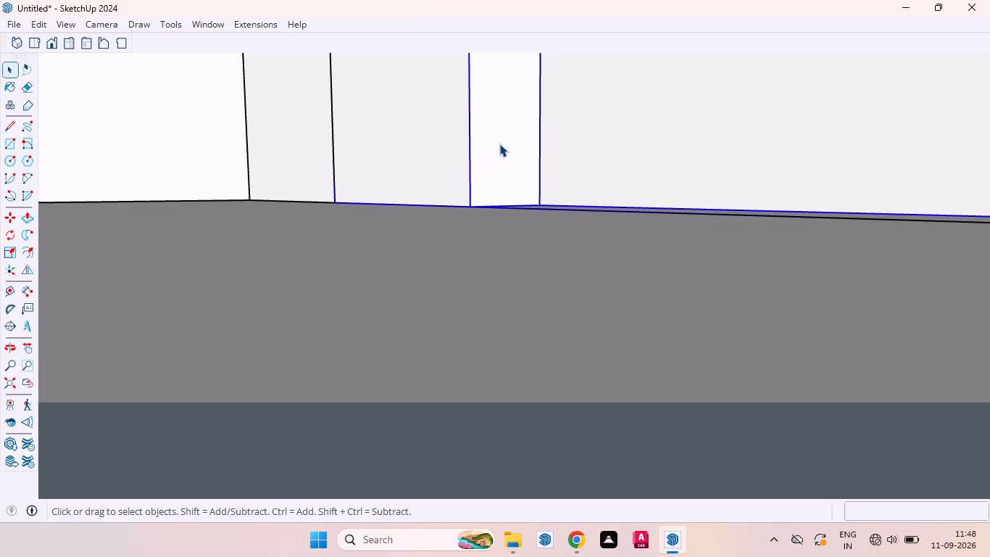
{"action": "triple_click", "coordinate": [499, 144]}
{"action": "double_click", "coordinate": [499, 152]}
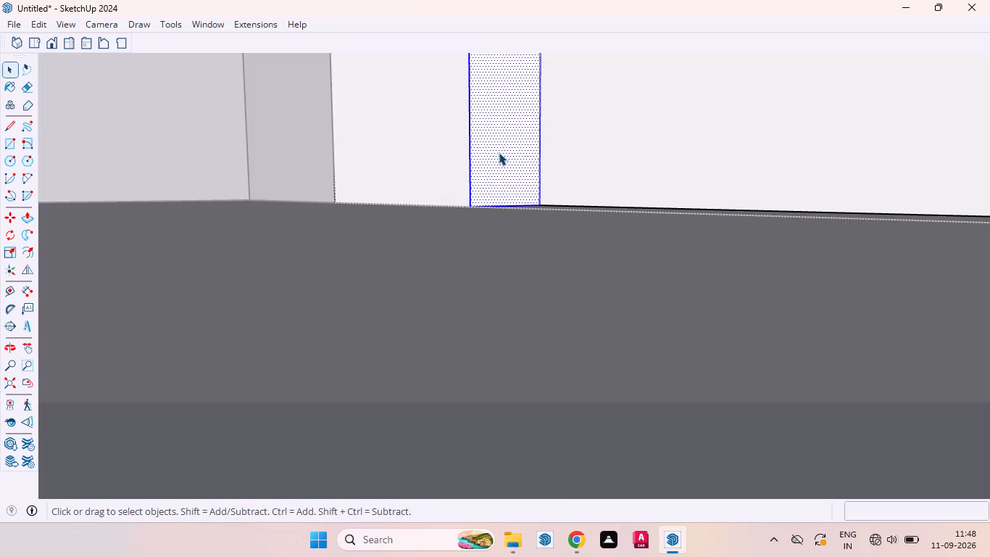
{"action": "key", "text": "p"}
{"action": "left_click_drag", "start_coordinate": [502, 152], "coordinate": [383, 173]}
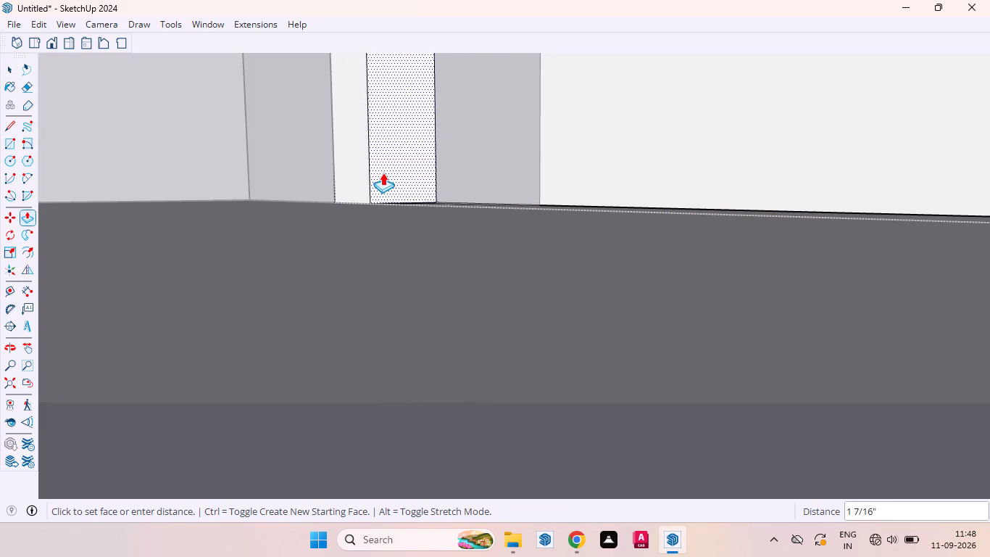
{"action": "left_click_drag", "start_coordinate": [383, 173], "coordinate": [341, 182]}
{"action": "key", "text": "space"}
{"action": "scroll", "coordinate": [473, 303], "scroll_direction": "down", "scroll_amount": 7}
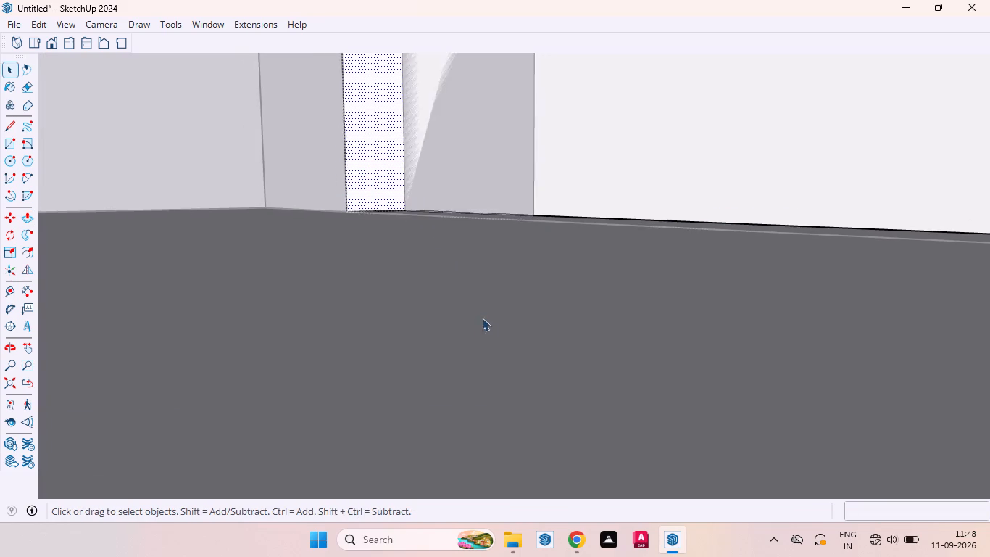
{"action": "scroll", "coordinate": [473, 343], "scroll_direction": "down", "scroll_amount": 14}
{"action": "scroll", "coordinate": [467, 374], "scroll_direction": "down", "scroll_amount": 15}
{"action": "scroll", "coordinate": [515, 392], "scroll_direction": "down", "scroll_amount": 7}
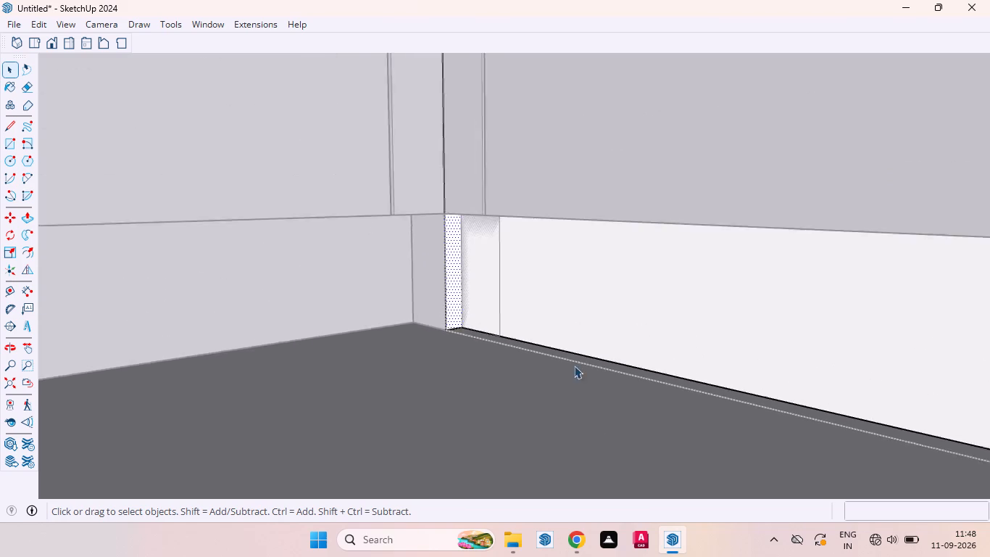
{"action": "scroll", "coordinate": [480, 362], "scroll_direction": "down", "scroll_amount": 15}
{"action": "scroll", "coordinate": [617, 289], "scroll_direction": "down", "scroll_amount": 15}
{"action": "left_click", "coordinate": [367, 442]}
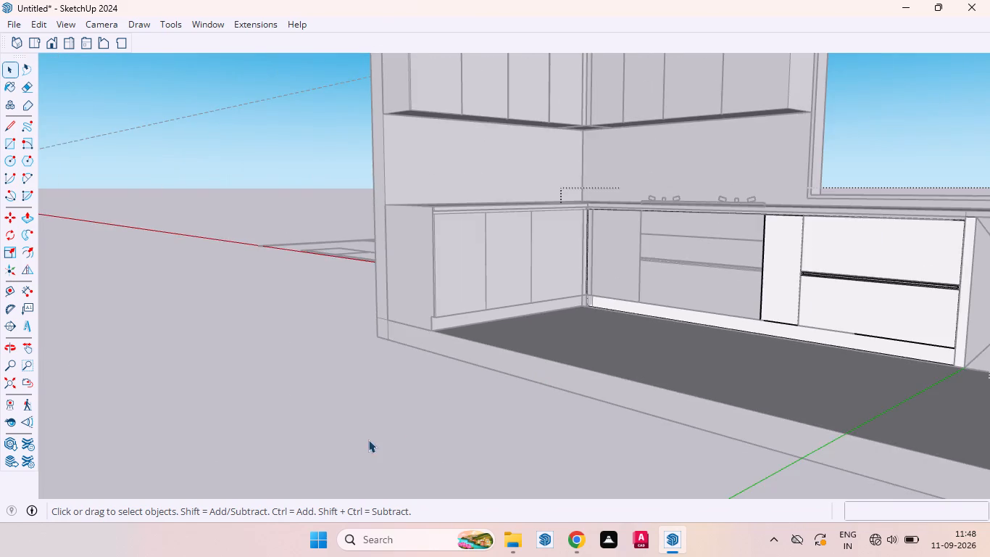
Delete the leftover vertical edge on the hob run's plinth face near the inner corner.
{"action": "scroll", "coordinate": [598, 285], "scroll_direction": "up", "scroll_amount": 20}
{"action": "scroll", "coordinate": [598, 285], "scroll_direction": "up", "scroll_amount": 6}
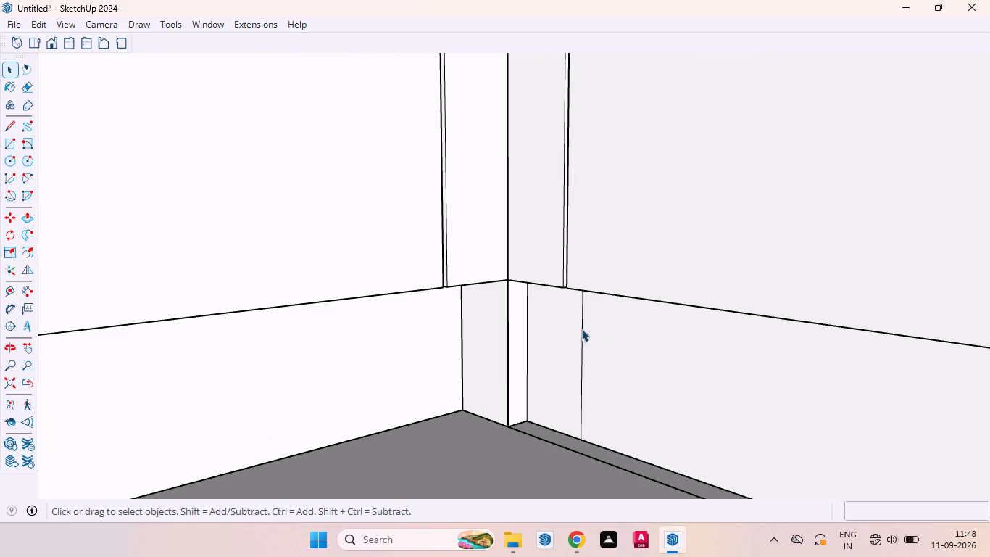
{"action": "left_click", "coordinate": [585, 329]}
{"action": "double_click", "coordinate": [582, 330]}
{"action": "left_click", "coordinate": [582, 330]}
{"action": "key", "text": "Delete"}
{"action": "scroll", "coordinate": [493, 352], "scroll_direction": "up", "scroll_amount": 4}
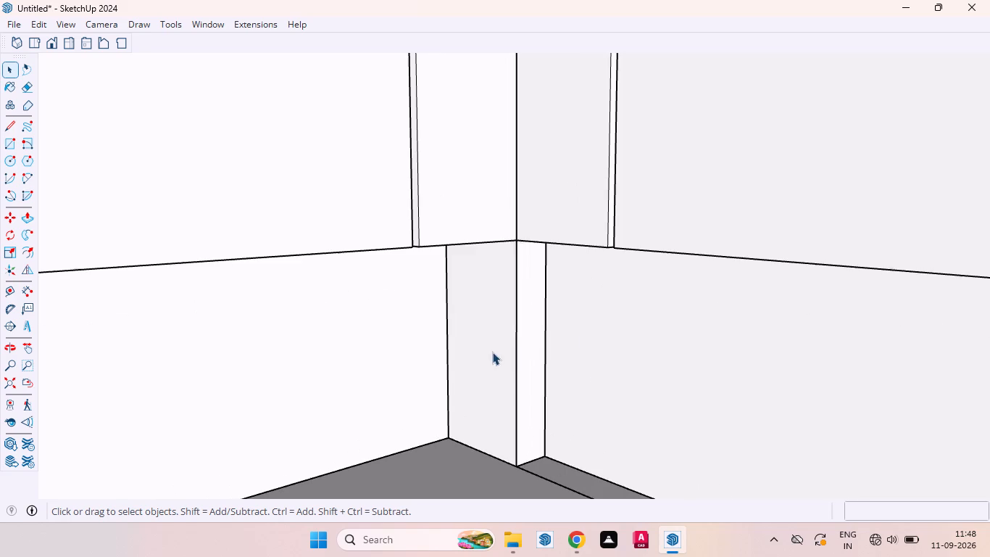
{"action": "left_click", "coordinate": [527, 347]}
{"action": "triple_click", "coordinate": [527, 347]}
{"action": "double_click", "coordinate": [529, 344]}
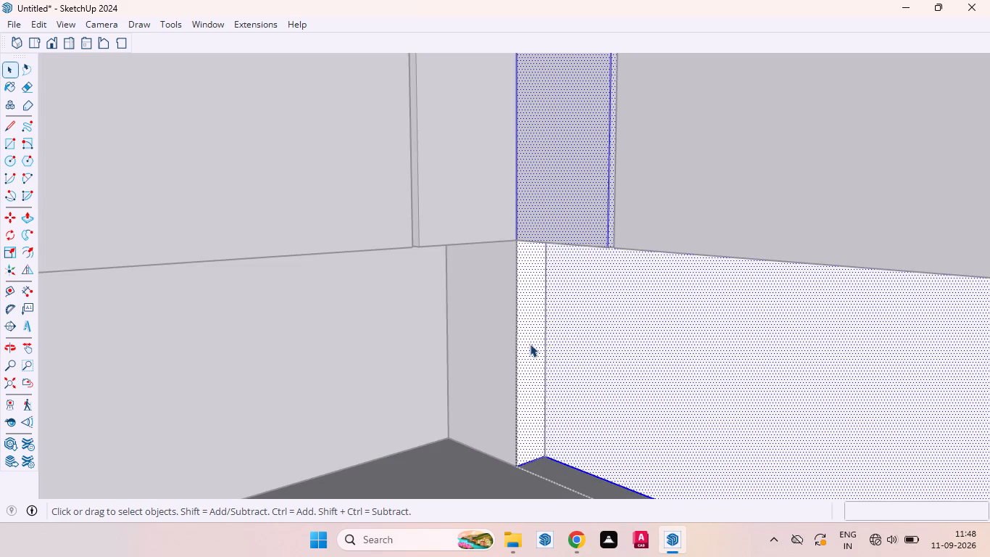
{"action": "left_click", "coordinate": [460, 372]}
Draw a rectangle of about 2" by 4" over the short corner plinth face, from its upper inner corner to the opposite floor corner.
{"action": "middle_click_drag", "start_coordinate": [469, 384], "coordinate": [586, 274]}
{"action": "scroll", "coordinate": [433, 256], "scroll_direction": "up", "scroll_amount": 4}
{"action": "left_click", "coordinate": [438, 287]}
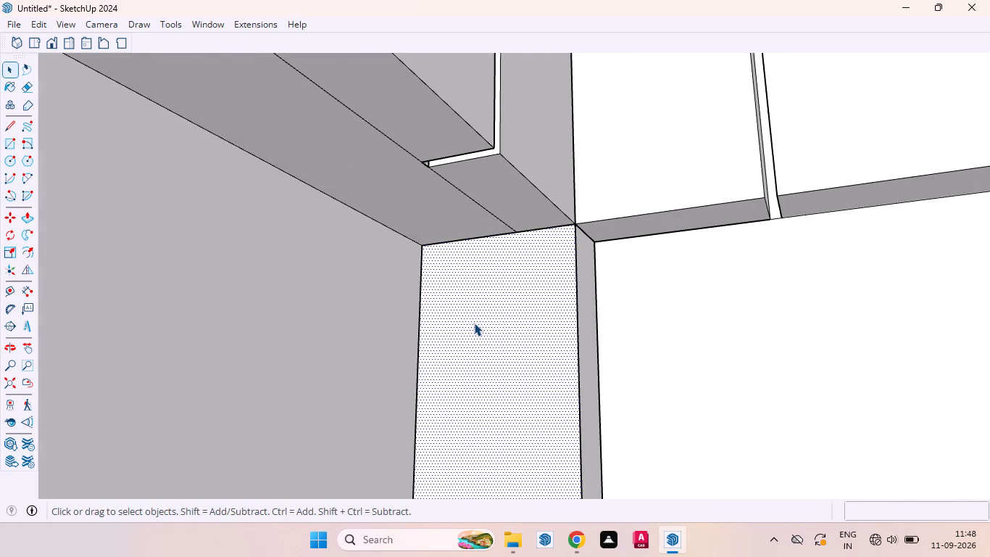
{"action": "key", "text": "r"}
{"action": "left_click", "coordinate": [422, 247]}
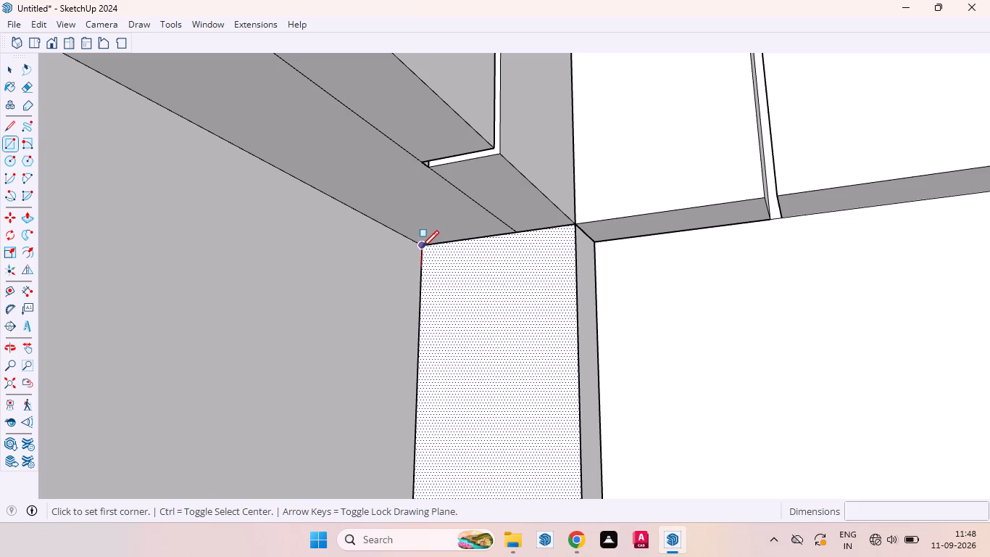
{"action": "scroll", "coordinate": [491, 371], "scroll_direction": "down", "scroll_amount": 12}
{"action": "middle_click_drag", "start_coordinate": [502, 364], "coordinate": [492, 464]}
{"action": "scroll", "coordinate": [551, 253], "scroll_direction": "up", "scroll_amount": 20}
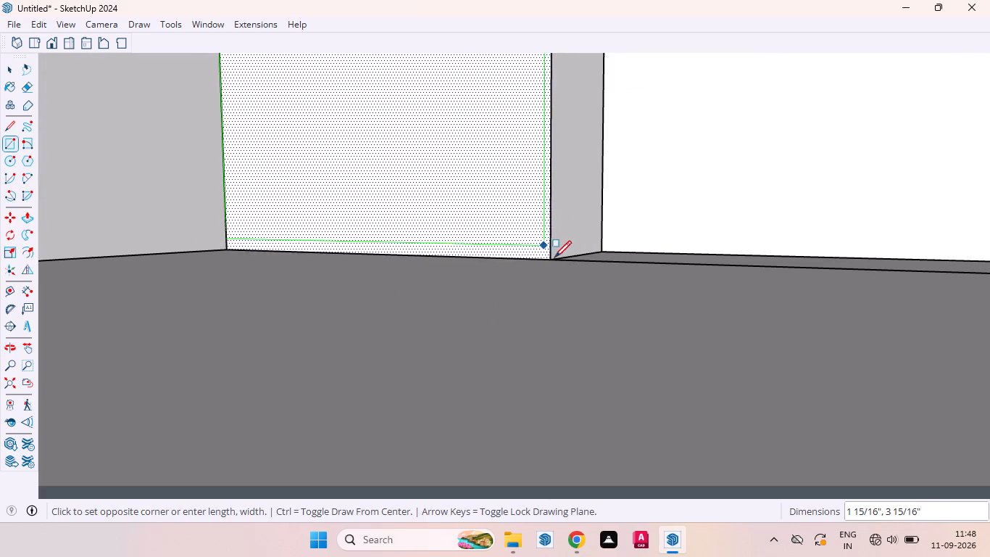
{"action": "left_click", "coordinate": [549, 262]}
Push the short corner plinth face back about 11/16", level with the hob run's recessed plinth.
{"action": "key", "text": "space"}
{"action": "left_click", "coordinate": [509, 205]}
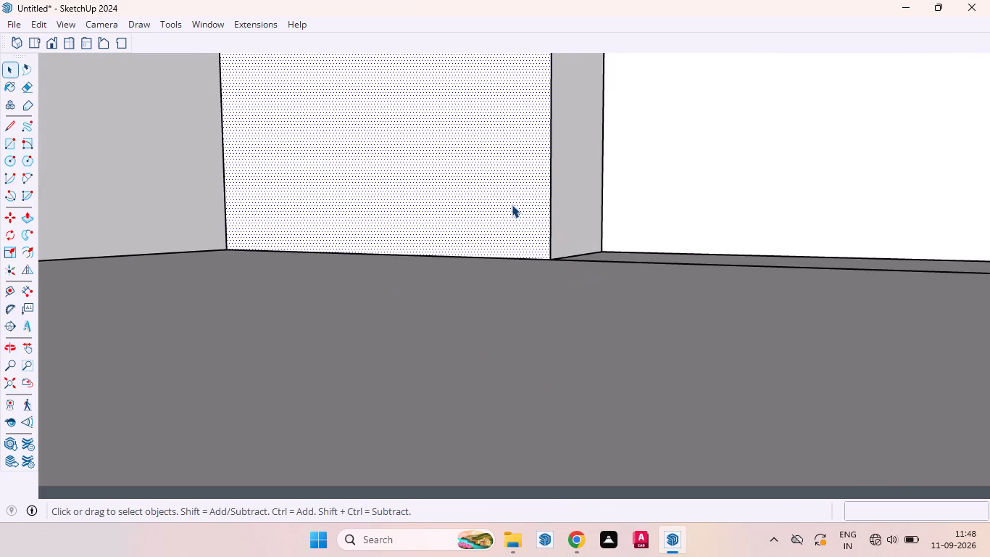
{"action": "key", "text": "p"}
{"action": "left_click_drag", "start_coordinate": [512, 205], "coordinate": [589, 194]}
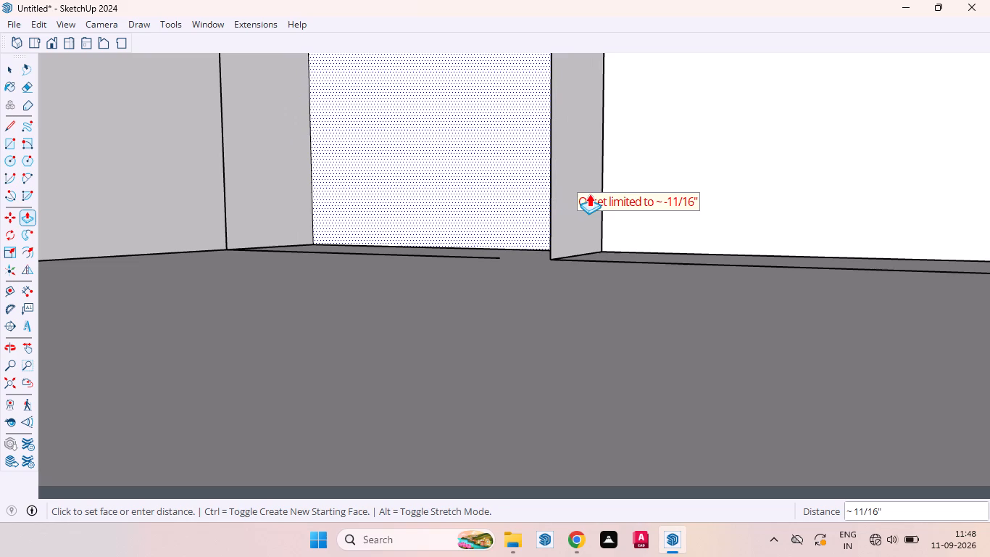
{"action": "left_click_drag", "start_coordinate": [589, 194], "coordinate": [606, 209]}
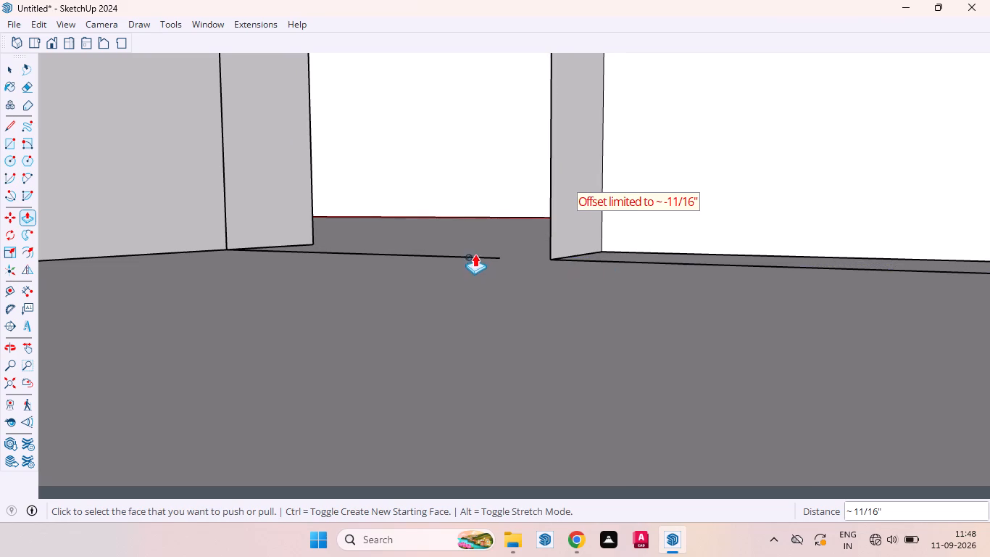
Inside the hob run's group, delete the front vertical edge of the narrow plinth end face at the inner corner.
{"action": "scroll", "coordinate": [473, 308], "scroll_direction": "down", "scroll_amount": 4}
{"action": "scroll", "coordinate": [458, 376], "scroll_direction": "down", "scroll_amount": 6}
{"action": "scroll", "coordinate": [456, 421], "scroll_direction": "down", "scroll_amount": 15}
{"action": "scroll", "coordinate": [523, 428], "scroll_direction": "up", "scroll_amount": 1}
{"action": "scroll", "coordinate": [523, 428], "scroll_direction": "down", "scroll_amount": 5}
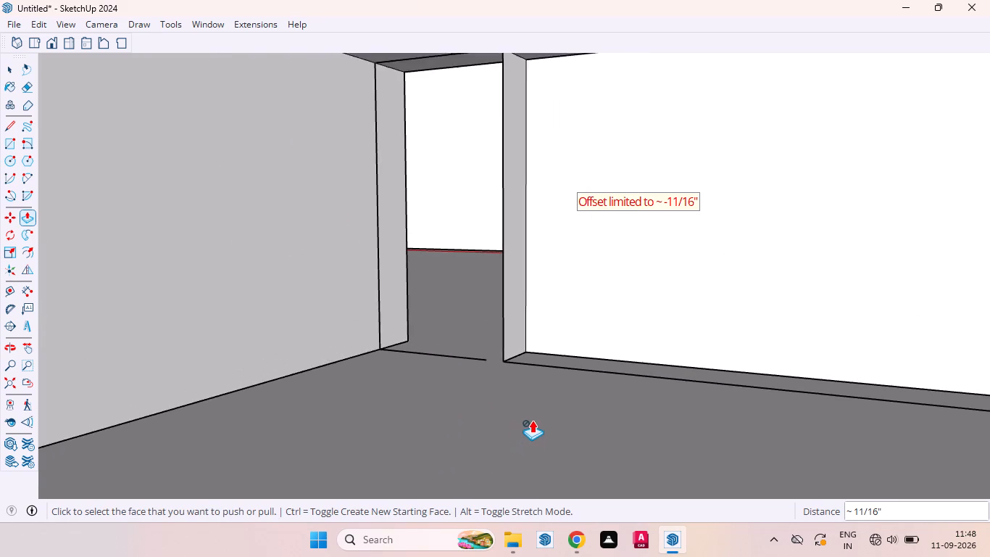
{"action": "scroll", "coordinate": [532, 420], "scroll_direction": "down", "scroll_amount": 5}
{"action": "key", "text": "space"}
{"action": "left_click", "coordinate": [515, 337]}
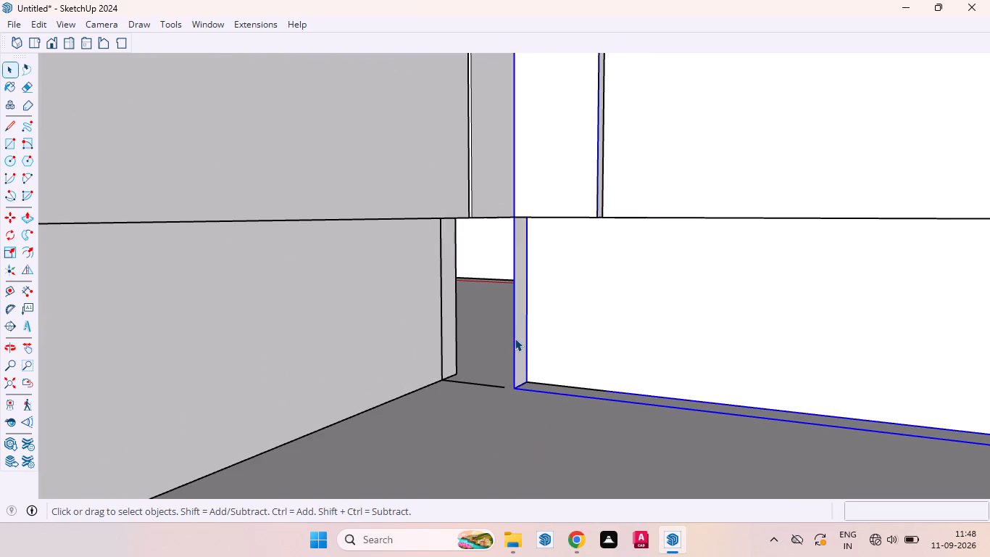
{"action": "double_click", "coordinate": [515, 338]}
{"action": "left_click", "coordinate": [515, 338]}
{"action": "left_click", "coordinate": [515, 343]}
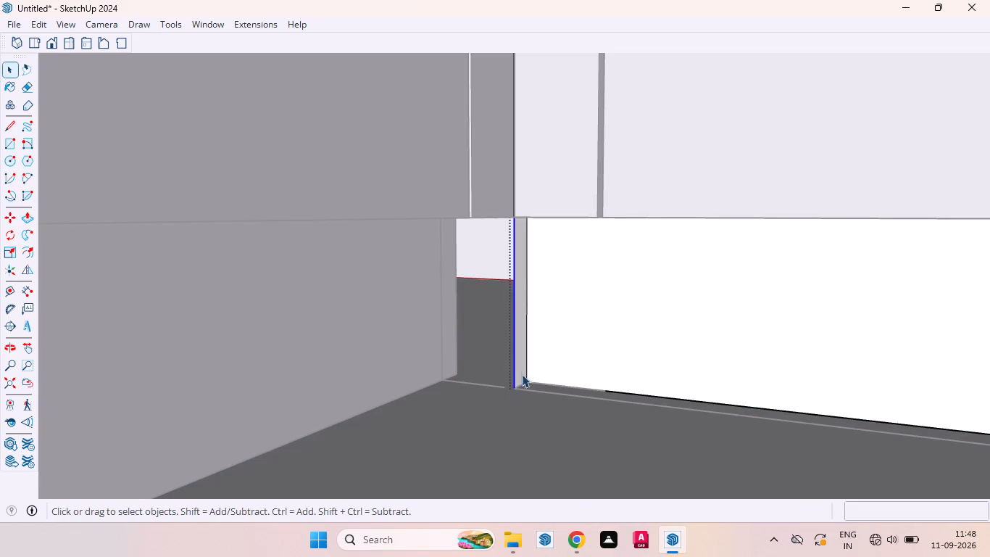
{"action": "key", "text": "Delete"}
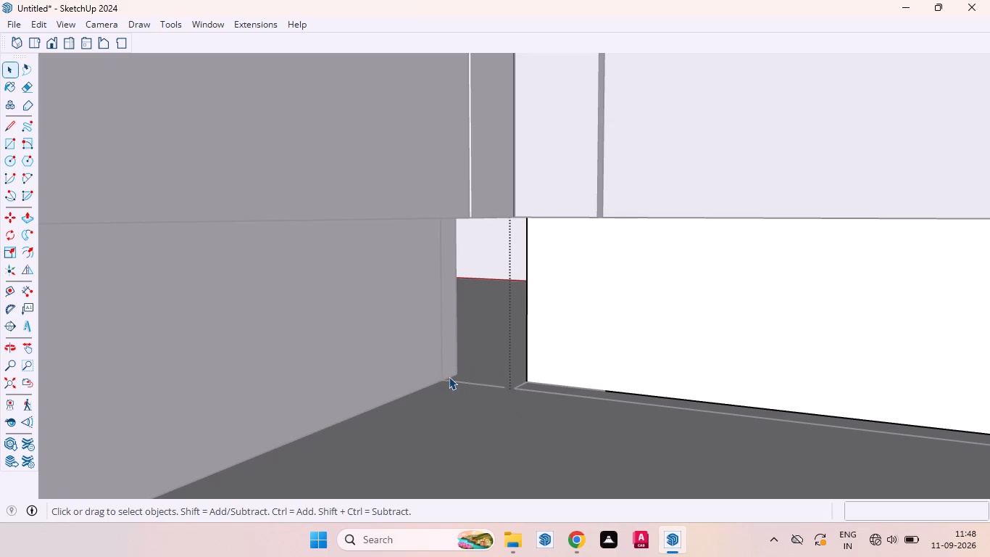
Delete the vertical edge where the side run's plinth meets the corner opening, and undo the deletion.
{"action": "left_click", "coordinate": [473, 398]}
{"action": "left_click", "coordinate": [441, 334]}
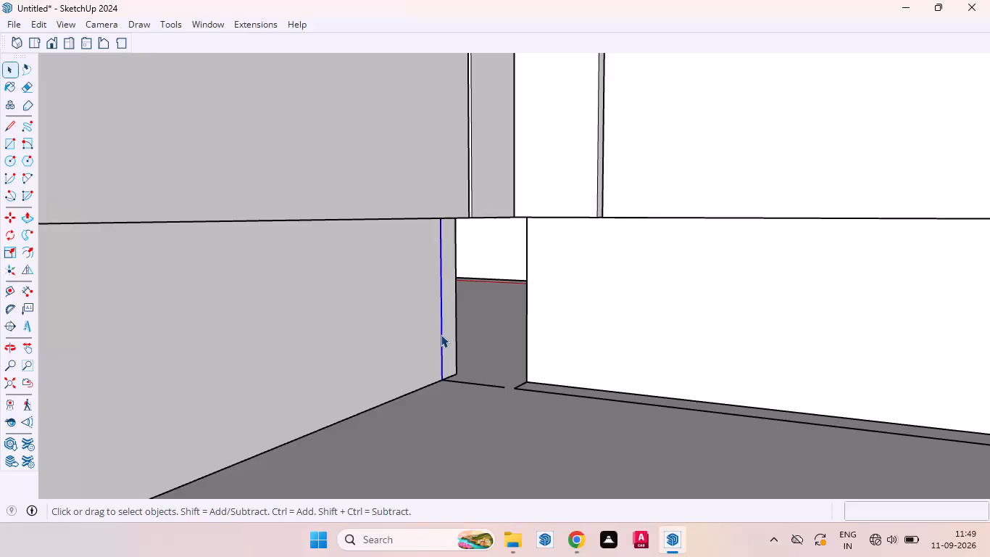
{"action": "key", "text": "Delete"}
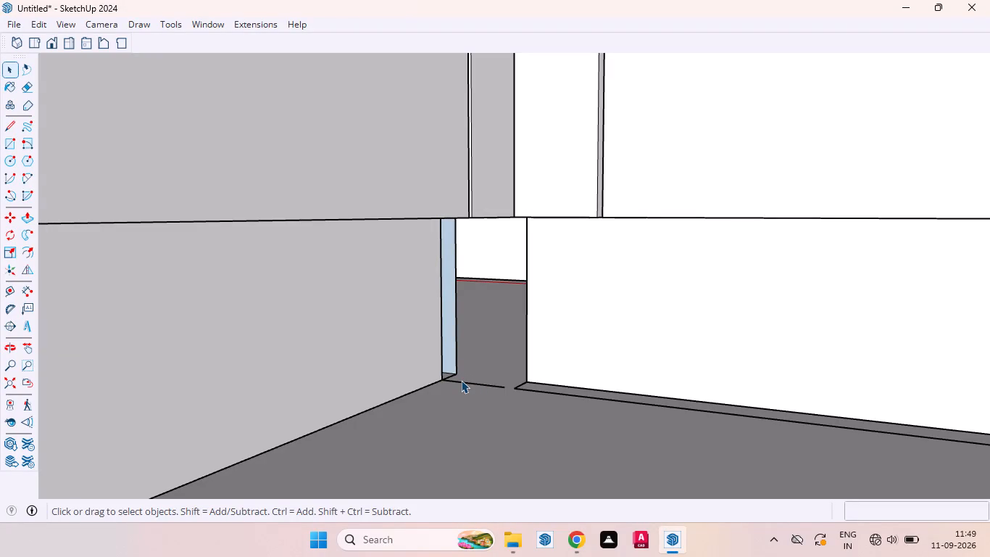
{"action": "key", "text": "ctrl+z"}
Draw a rectangle closing the opening between the two plinths, from the hob run plinth's upper corner to the opposite floor corner.
{"action": "middle_click_drag", "start_coordinate": [483, 395], "coordinate": [501, 342]}
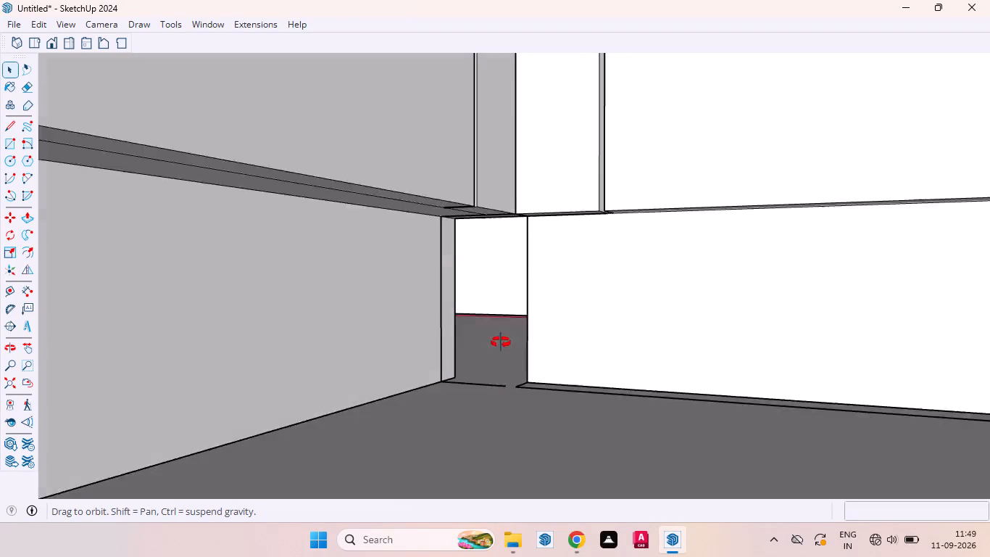
{"action": "middle_click_drag", "start_coordinate": [501, 342], "coordinate": [506, 353]}
{"action": "scroll", "coordinate": [512, 252], "scroll_direction": "up", "scroll_amount": 4}
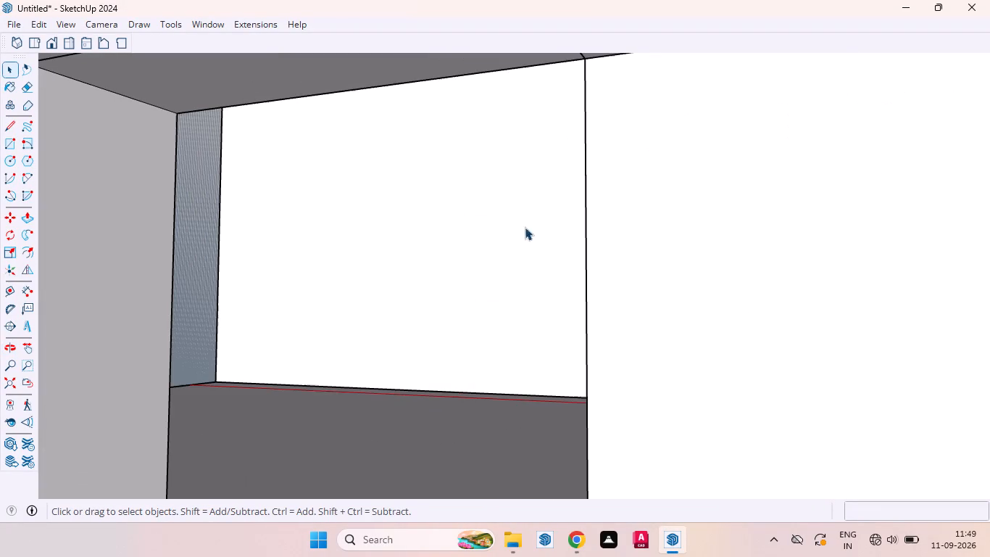
{"action": "key", "text": "r"}
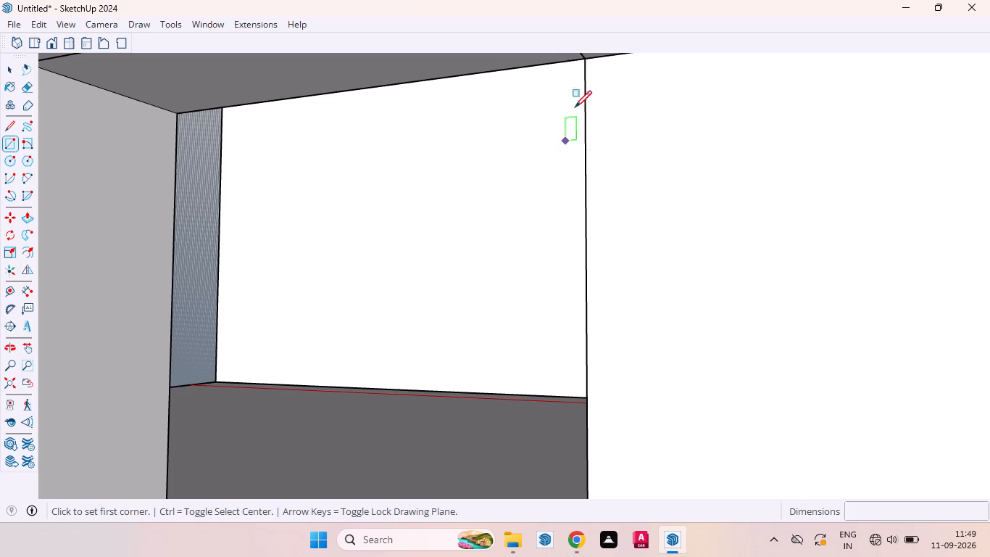
{"action": "left_click", "coordinate": [589, 59]}
{"action": "scroll", "coordinate": [359, 286], "scroll_direction": "down", "scroll_amount": 5}
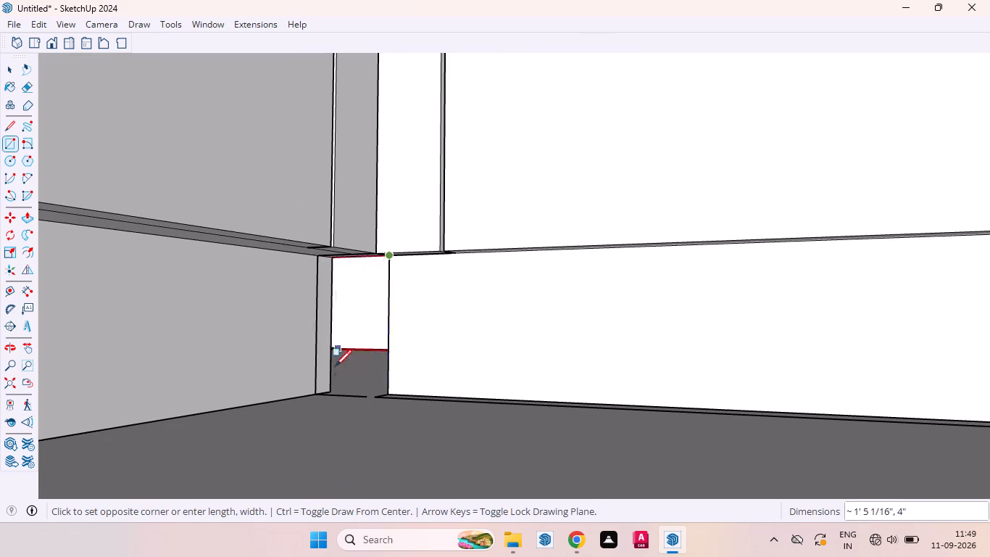
{"action": "left_click", "coordinate": [332, 395]}
{"action": "key", "text": "space"}
Reverse the new face that fills the corner plinth opening.
{"action": "right_click", "coordinate": [367, 330]}
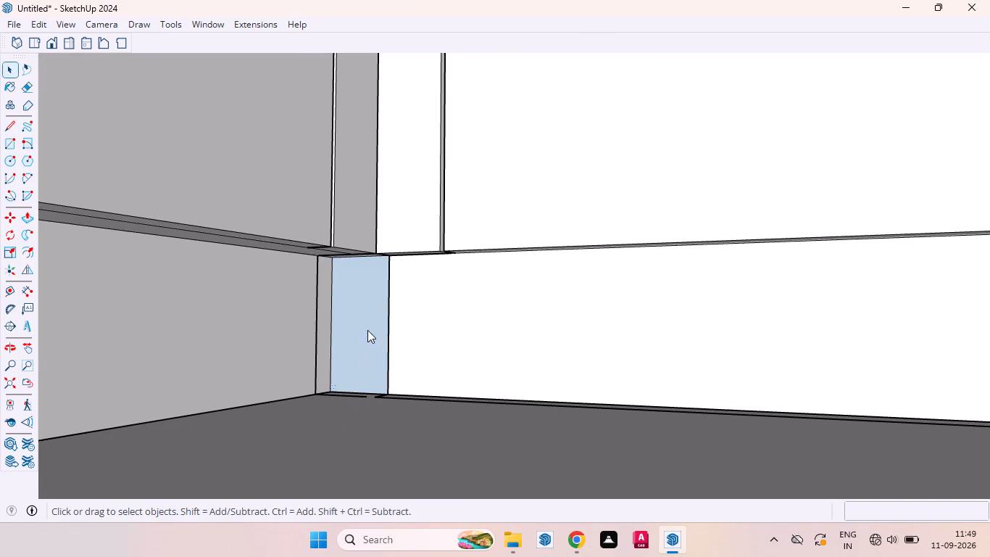
{"action": "left_click", "coordinate": [407, 156]}
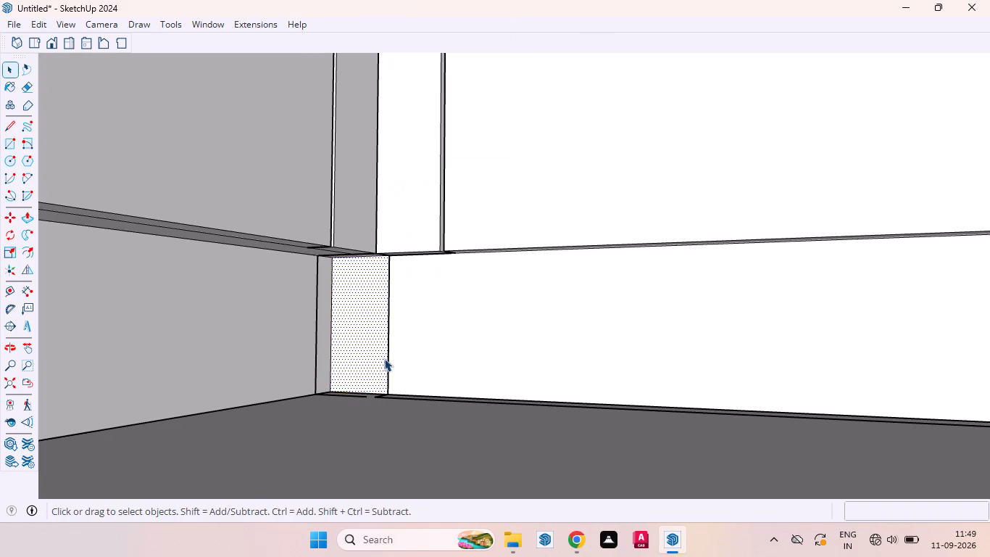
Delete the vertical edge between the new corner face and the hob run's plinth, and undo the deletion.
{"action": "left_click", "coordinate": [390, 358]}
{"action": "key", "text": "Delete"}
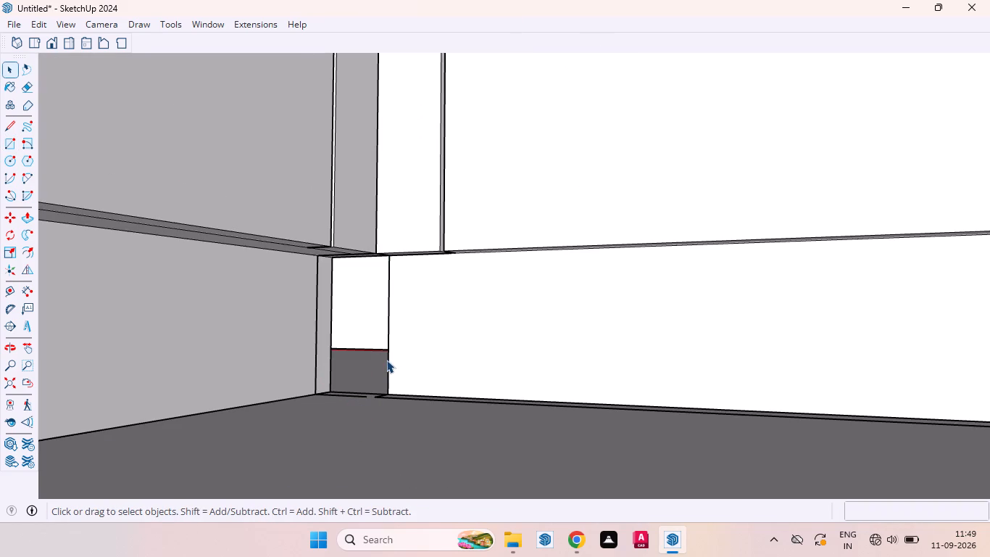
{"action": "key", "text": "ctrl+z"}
Delete the short diagonal floor edge at the foot of the seam between the corner face and the hob run's plinth.
{"action": "scroll", "coordinate": [399, 390], "scroll_direction": "down", "scroll_amount": 1}
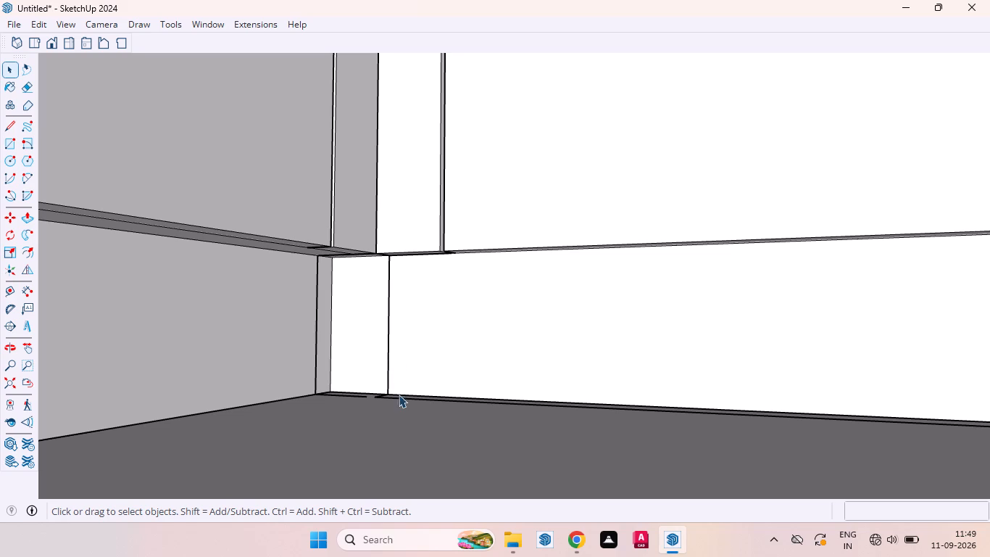
{"action": "scroll", "coordinate": [399, 395], "scroll_direction": "down", "scroll_amount": 2}
{"action": "scroll", "coordinate": [375, 400], "scroll_direction": "up", "scroll_amount": 4}
{"action": "middle_click_drag", "start_coordinate": [359, 421], "coordinate": [352, 504]}
{"action": "scroll", "coordinate": [362, 408], "scroll_direction": "up", "scroll_amount": 3}
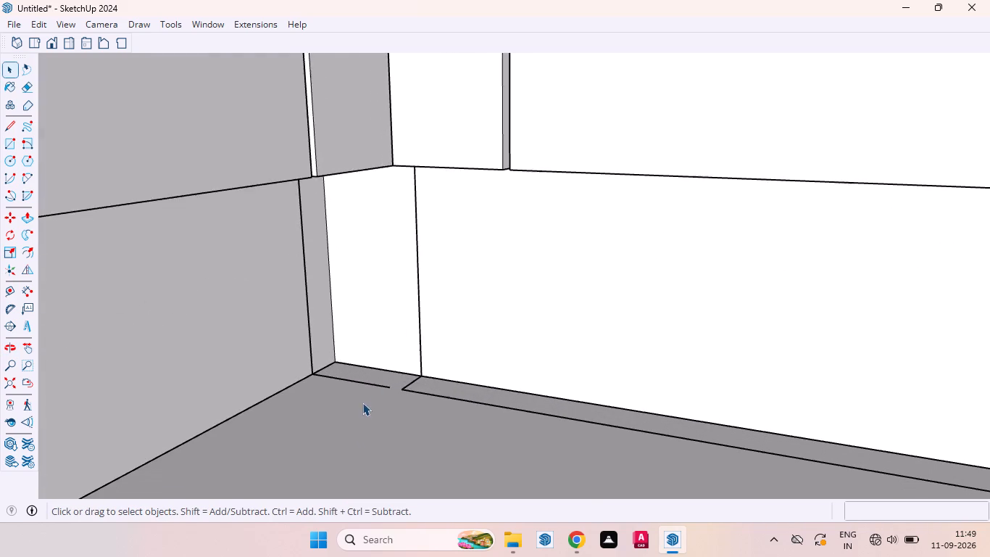
{"action": "scroll", "coordinate": [362, 403], "scroll_direction": "up", "scroll_amount": 6}
{"action": "left_click", "coordinate": [418, 386]}
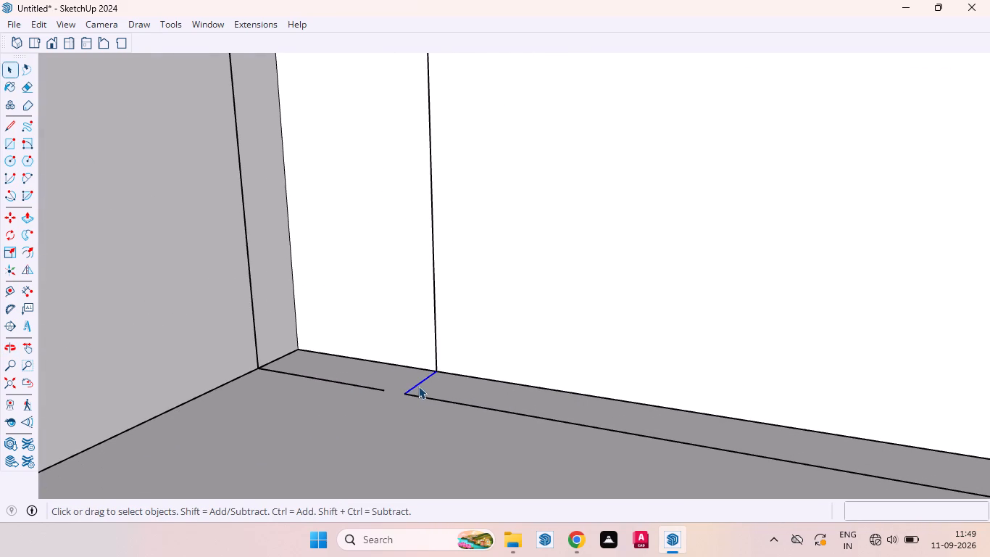
{"action": "key", "text": "Delete"}
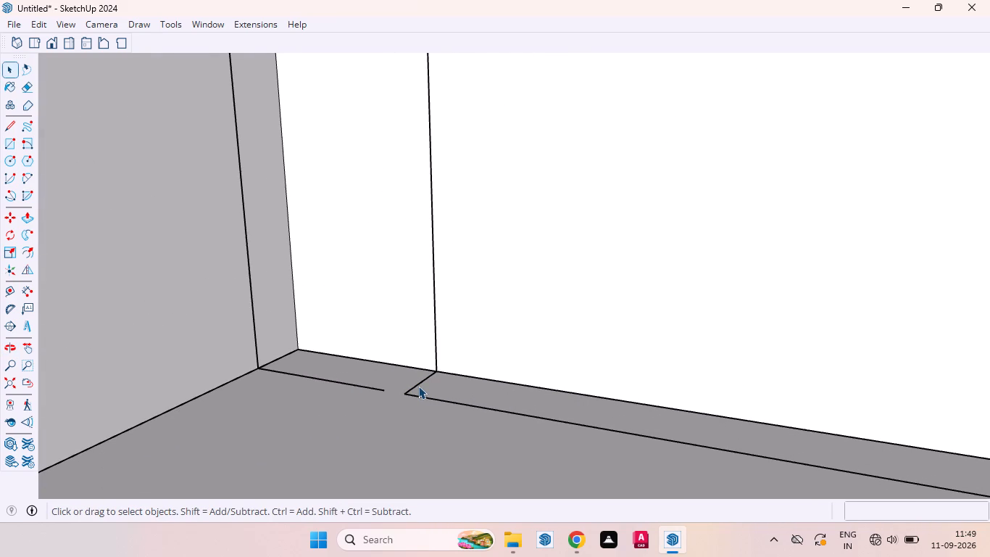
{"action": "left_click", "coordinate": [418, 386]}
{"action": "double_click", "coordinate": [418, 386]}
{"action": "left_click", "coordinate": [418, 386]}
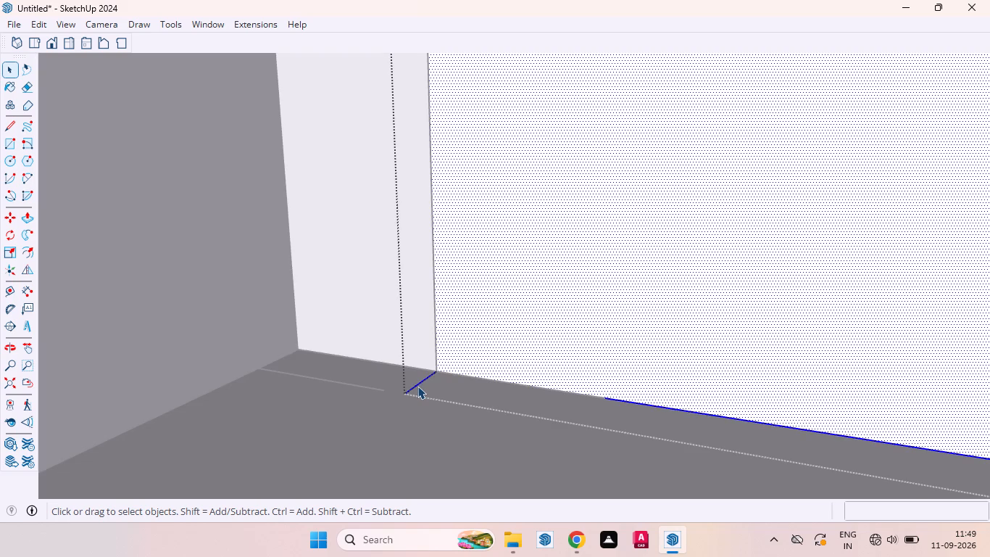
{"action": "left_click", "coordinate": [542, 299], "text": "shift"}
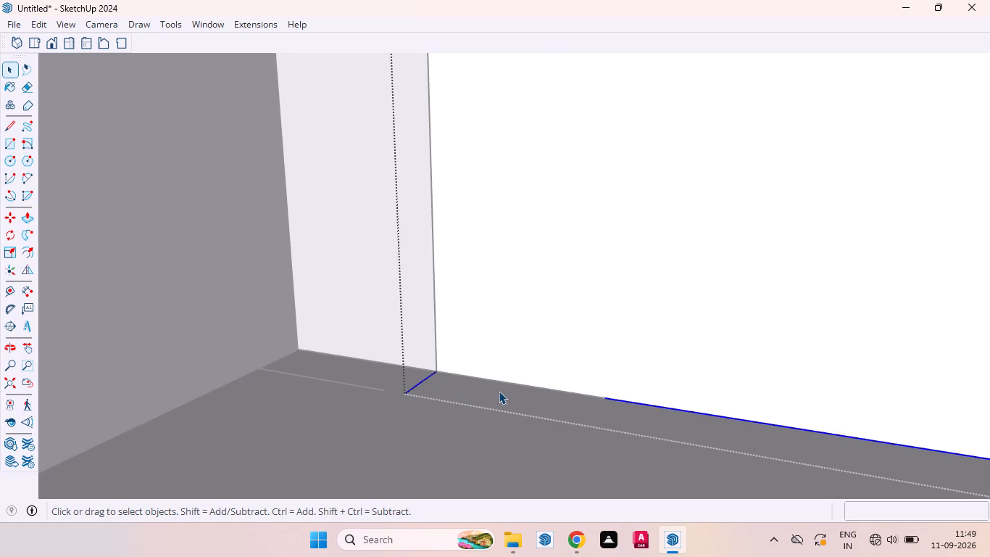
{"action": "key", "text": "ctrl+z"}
Delete the leftover outline with the short floor line and vertical edge in front of the plinth corner face.
{"action": "scroll", "coordinate": [461, 368], "scroll_direction": "down", "scroll_amount": 5}
{"action": "scroll", "coordinate": [383, 379], "scroll_direction": "up", "scroll_amount": 4}
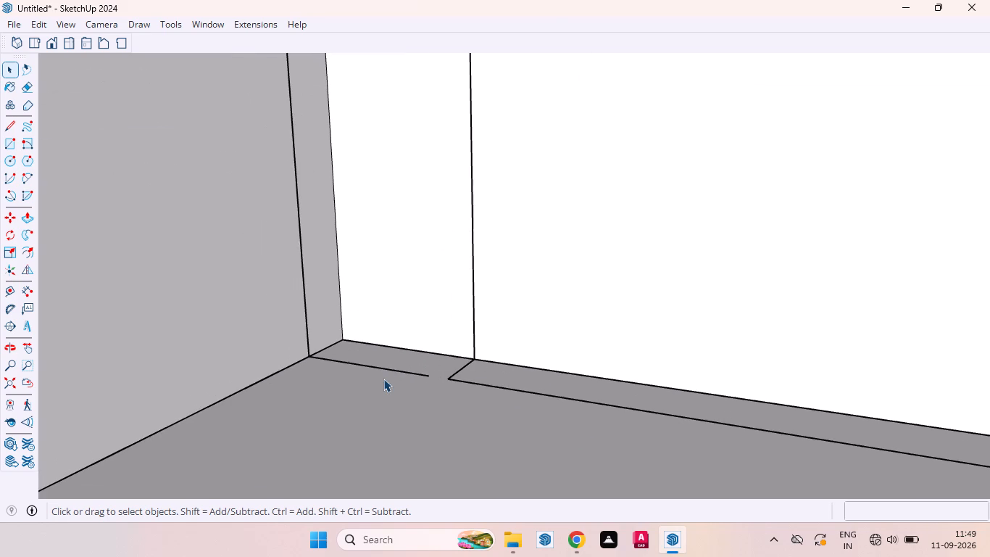
{"action": "left_click", "coordinate": [402, 370]}
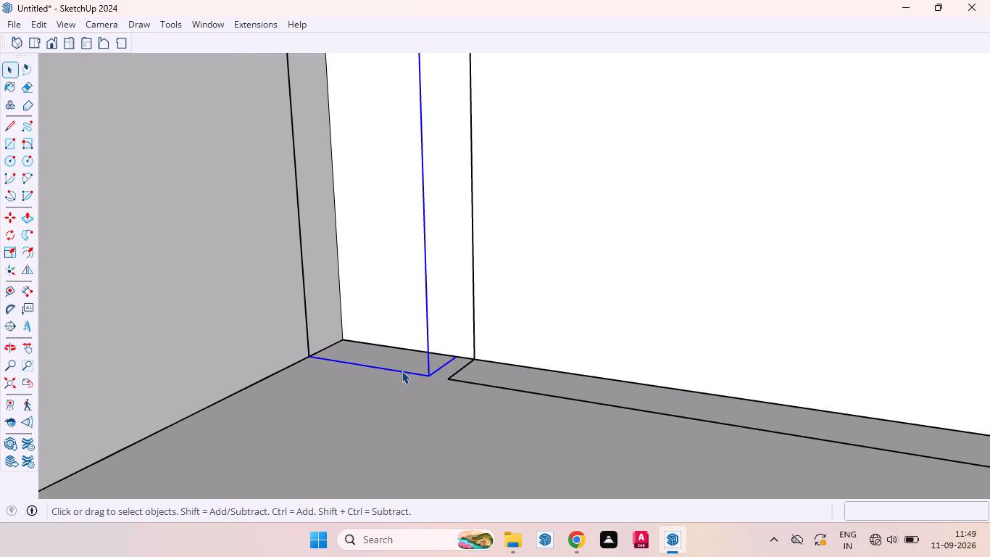
{"action": "left_click", "coordinate": [402, 371]}
{"action": "scroll", "coordinate": [403, 415], "scroll_direction": "down", "scroll_amount": 15}
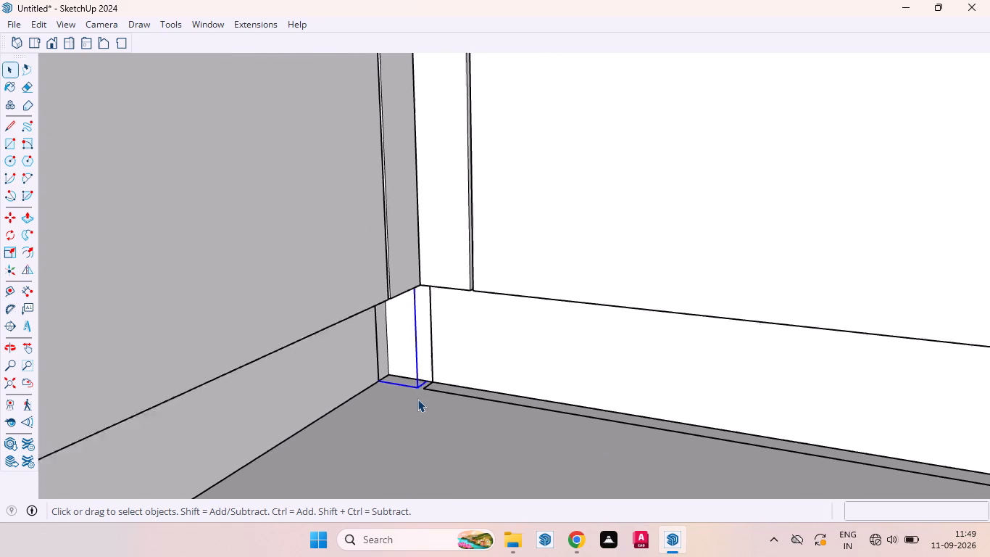
{"action": "scroll", "coordinate": [417, 399], "scroll_direction": "down", "scroll_amount": 3}
{"action": "key", "text": "Delete"}
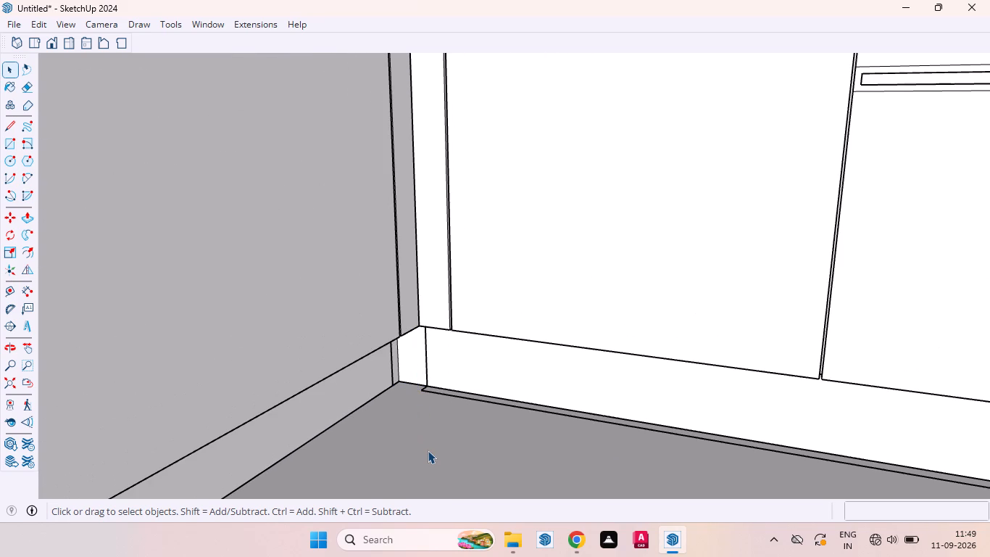
Delete the long stray floor line running parallel in front of the hob run's plinth.
{"action": "scroll", "coordinate": [441, 413], "scroll_direction": "down", "scroll_amount": 15}
{"action": "scroll", "coordinate": [515, 312], "scroll_direction": "down", "scroll_amount": 2}
{"action": "scroll", "coordinate": [447, 376], "scroll_direction": "up", "scroll_amount": 2}
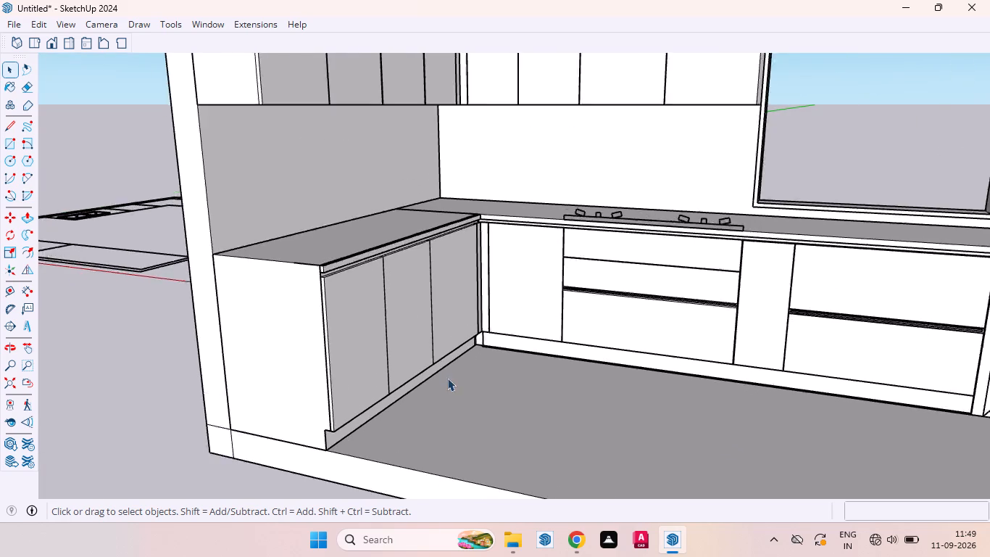
{"action": "scroll", "coordinate": [447, 378], "scroll_direction": "up", "scroll_amount": 20}
{"action": "left_click", "coordinate": [439, 335]}
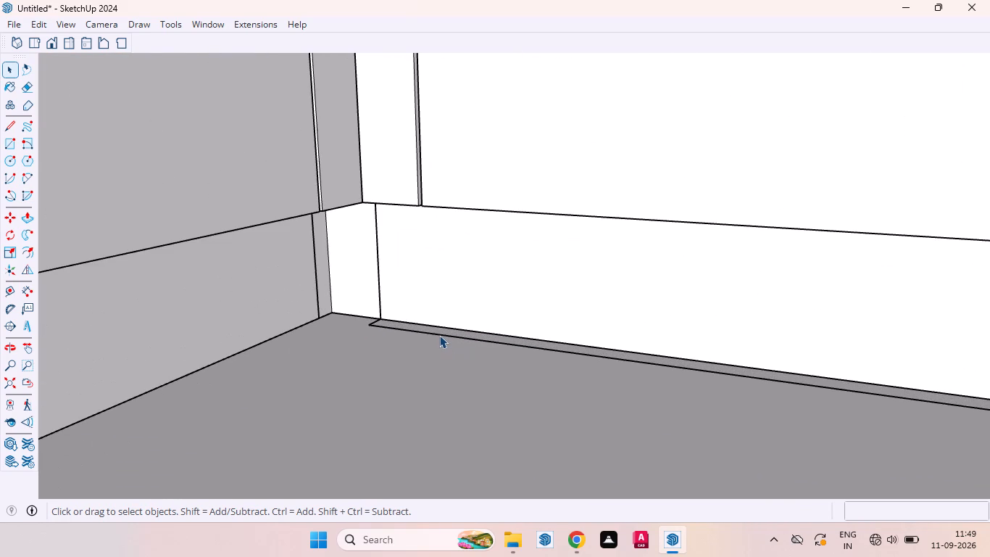
{"action": "key", "text": "Delete"}
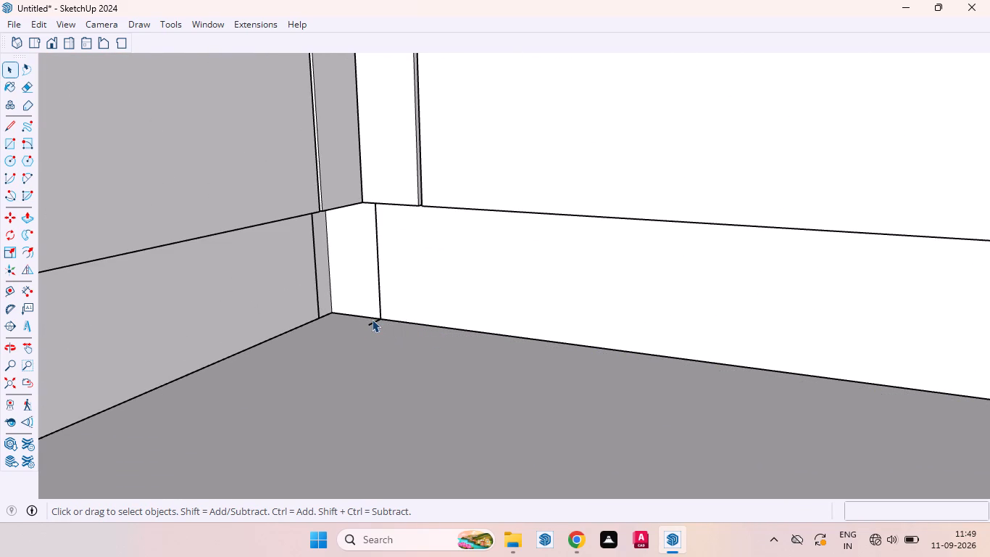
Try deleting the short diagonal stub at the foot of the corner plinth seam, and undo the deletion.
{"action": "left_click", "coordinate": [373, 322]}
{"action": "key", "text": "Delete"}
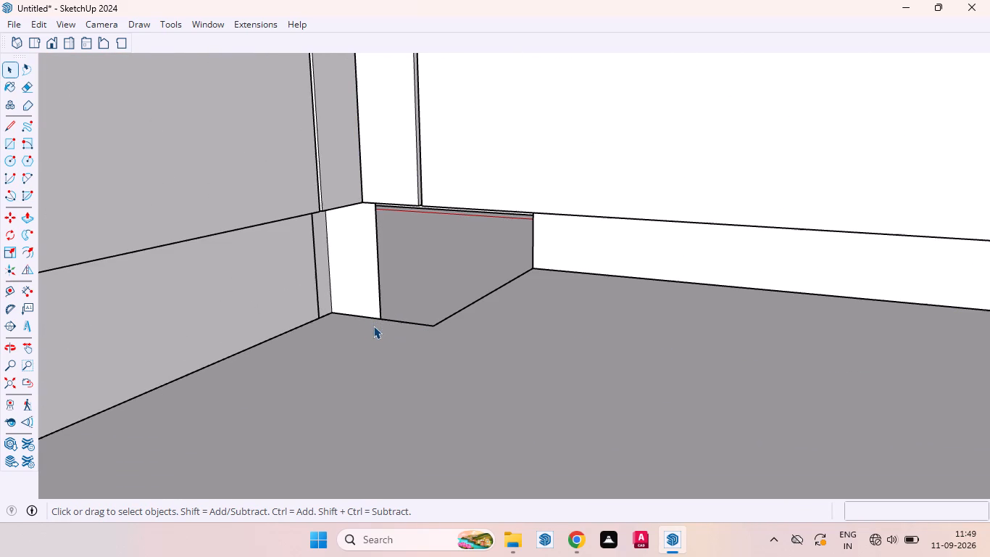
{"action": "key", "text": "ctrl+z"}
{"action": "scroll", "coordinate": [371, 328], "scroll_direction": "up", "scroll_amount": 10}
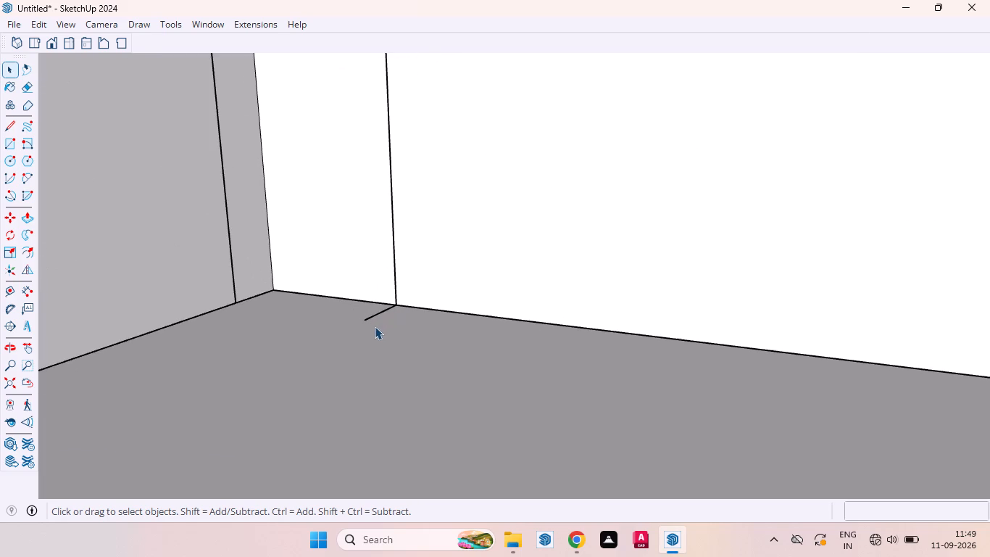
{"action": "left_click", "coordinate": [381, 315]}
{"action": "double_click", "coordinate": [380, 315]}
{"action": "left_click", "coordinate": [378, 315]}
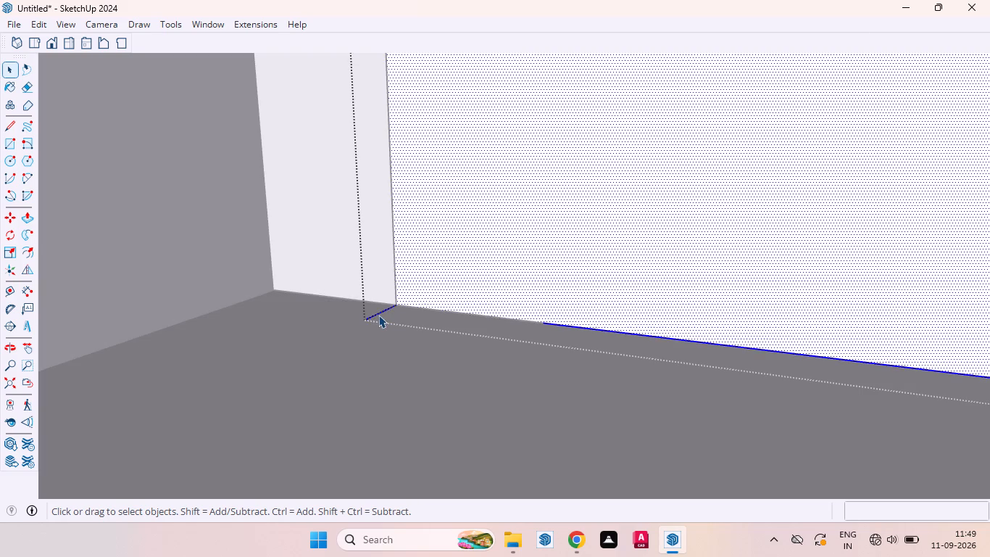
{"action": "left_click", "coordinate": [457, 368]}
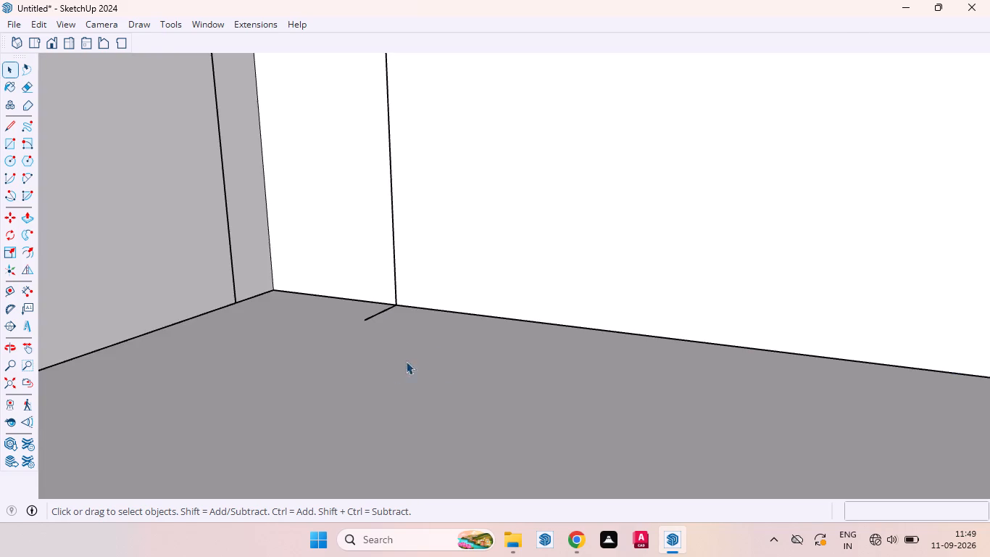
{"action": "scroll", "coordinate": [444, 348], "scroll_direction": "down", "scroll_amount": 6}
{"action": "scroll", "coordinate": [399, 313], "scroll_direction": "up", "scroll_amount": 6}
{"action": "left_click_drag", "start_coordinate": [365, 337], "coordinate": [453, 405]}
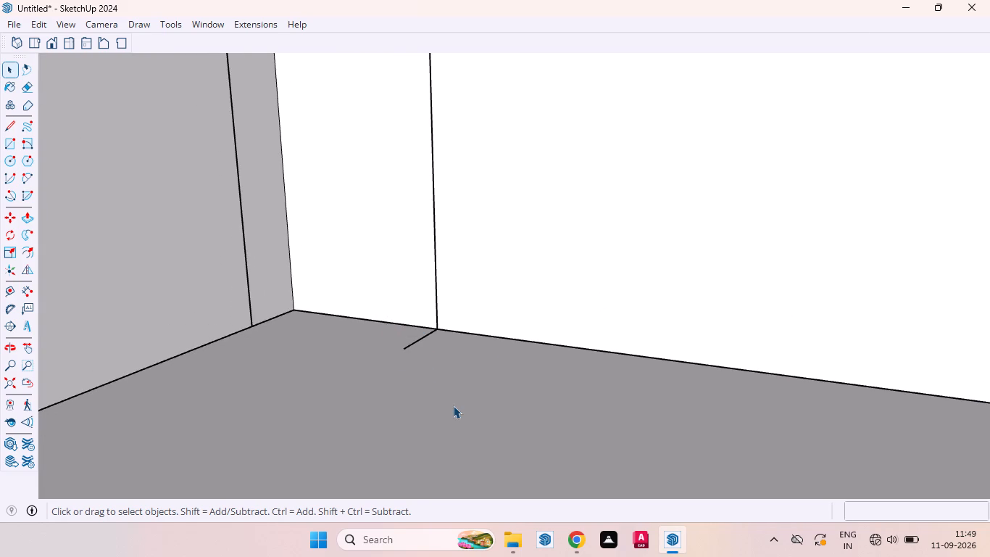
Examine the whole kitchen model from several viewpoints, including the base units, plinths and wall units.
{"action": "scroll", "coordinate": [444, 363], "scroll_direction": "down", "scroll_amount": 19}
{"action": "scroll", "coordinate": [409, 348], "scroll_direction": "down", "scroll_amount": 5}
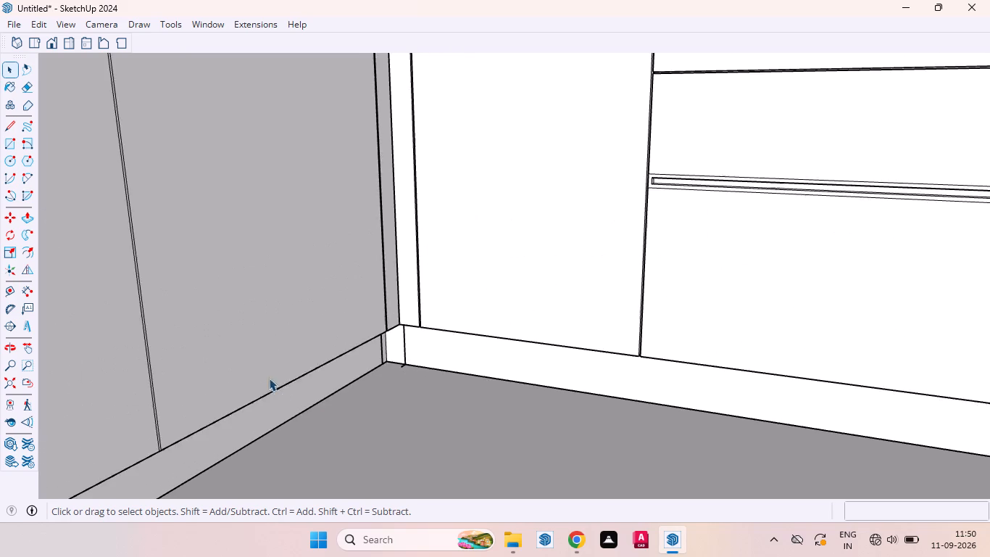
{"action": "scroll", "coordinate": [269, 378], "scroll_direction": "down", "scroll_amount": 20}
{"action": "scroll", "coordinate": [269, 378], "scroll_direction": "down", "scroll_amount": 2}
{"action": "scroll", "coordinate": [341, 424], "scroll_direction": "down", "scroll_amount": 4}
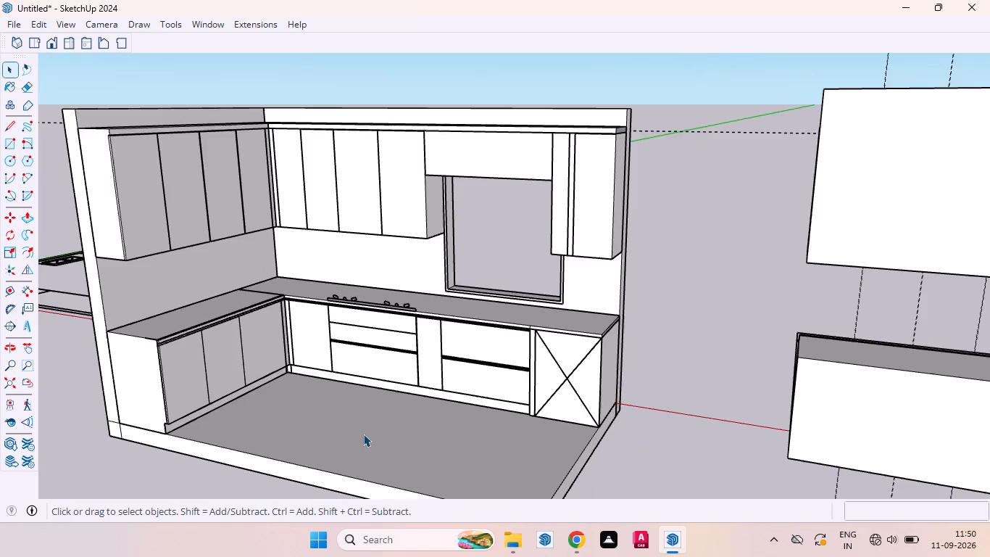
{"action": "middle_click_drag", "start_coordinate": [341, 440], "coordinate": [403, 439]}
{"action": "scroll", "coordinate": [392, 381], "scroll_direction": "down", "scroll_amount": 4}
{"action": "scroll", "coordinate": [342, 305], "scroll_direction": "up", "scroll_amount": 5}
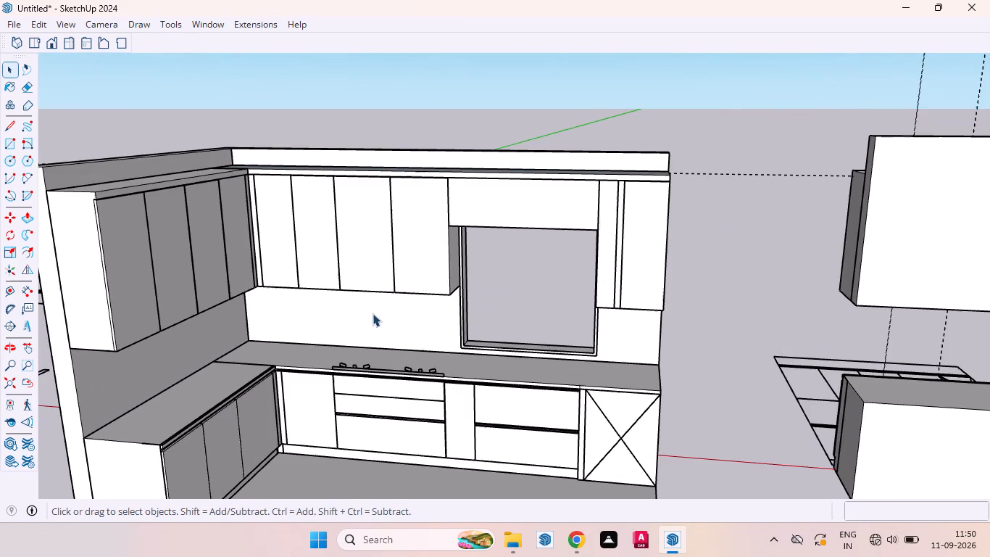
{"action": "scroll", "coordinate": [395, 269], "scroll_direction": "down", "scroll_amount": 5}
{"action": "scroll", "coordinate": [449, 349], "scroll_direction": "up", "scroll_amount": 5}
{"action": "scroll", "coordinate": [411, 393], "scroll_direction": "up", "scroll_amount": 4}
{"action": "scroll", "coordinate": [620, 373], "scroll_direction": "up", "scroll_amount": 4}
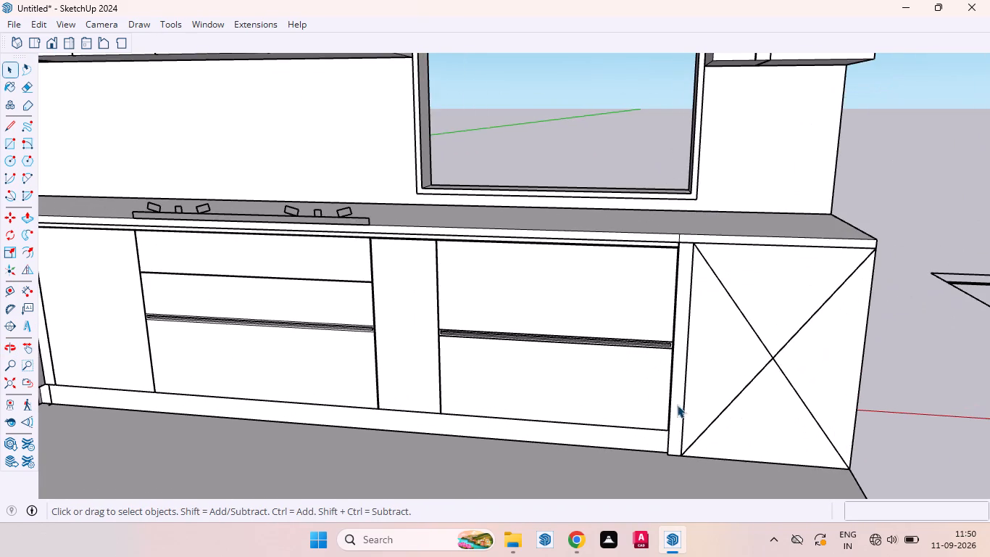
{"action": "middle_click_drag", "start_coordinate": [676, 405], "coordinate": [697, 346]}
{"action": "scroll", "coordinate": [382, 413], "scroll_direction": "down", "scroll_amount": 5}
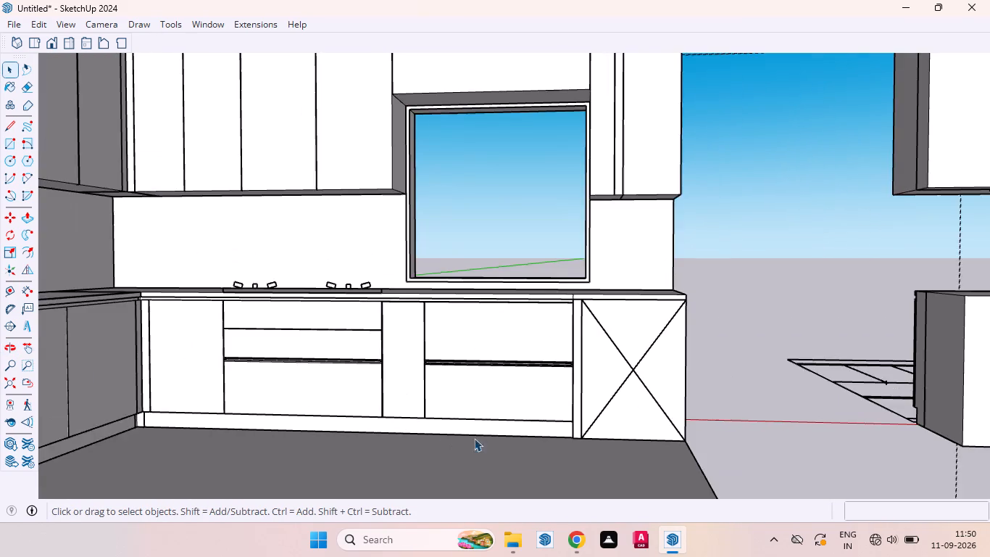
{"action": "scroll", "coordinate": [443, 366], "scroll_direction": "down", "scroll_amount": 5}
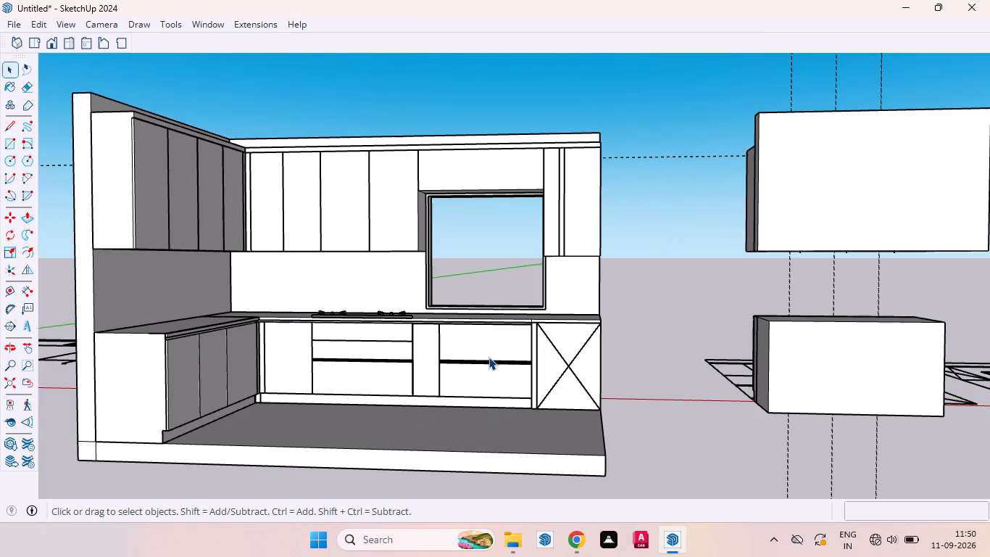
{"action": "middle_click_drag", "start_coordinate": [436, 375], "coordinate": [462, 373]}
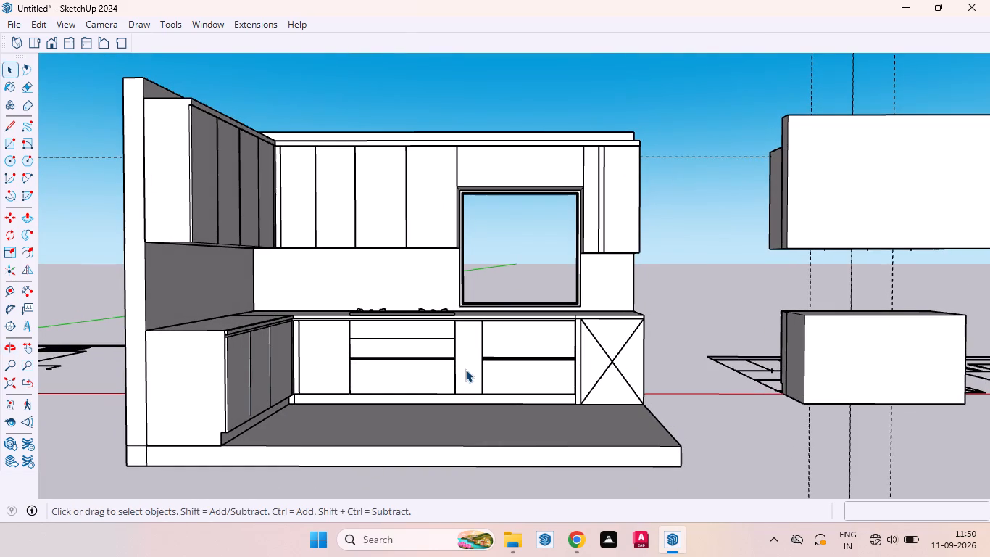
{"action": "scroll", "coordinate": [280, 417], "scroll_direction": "down", "scroll_amount": 10}
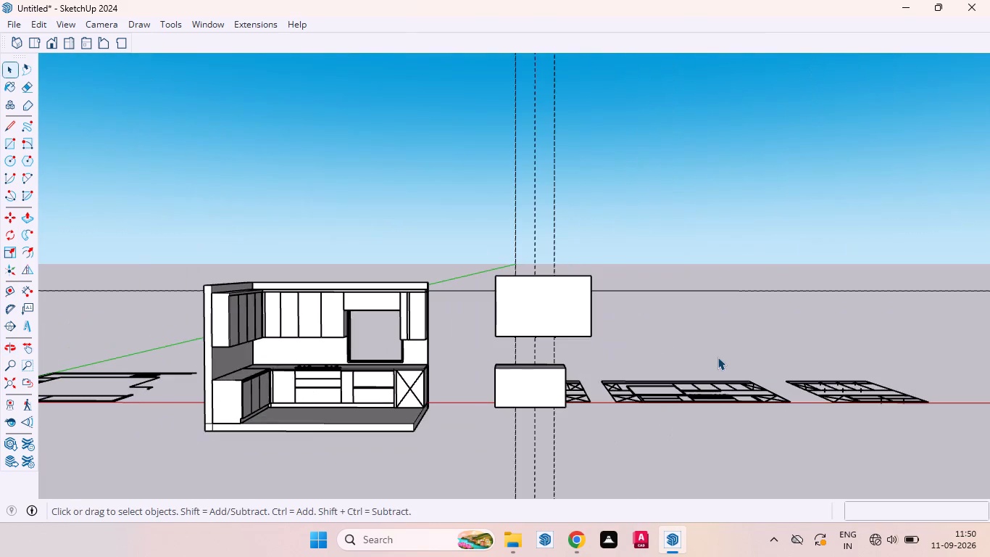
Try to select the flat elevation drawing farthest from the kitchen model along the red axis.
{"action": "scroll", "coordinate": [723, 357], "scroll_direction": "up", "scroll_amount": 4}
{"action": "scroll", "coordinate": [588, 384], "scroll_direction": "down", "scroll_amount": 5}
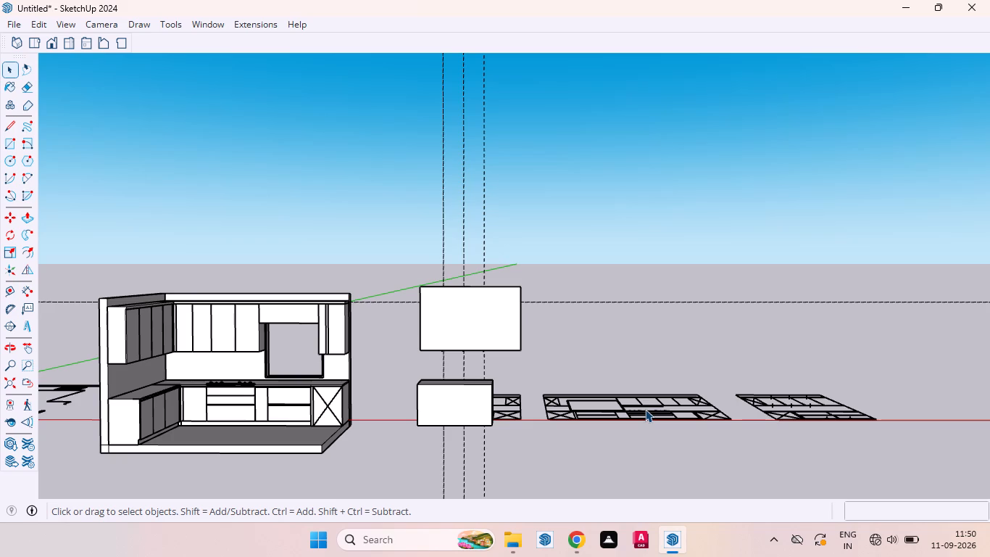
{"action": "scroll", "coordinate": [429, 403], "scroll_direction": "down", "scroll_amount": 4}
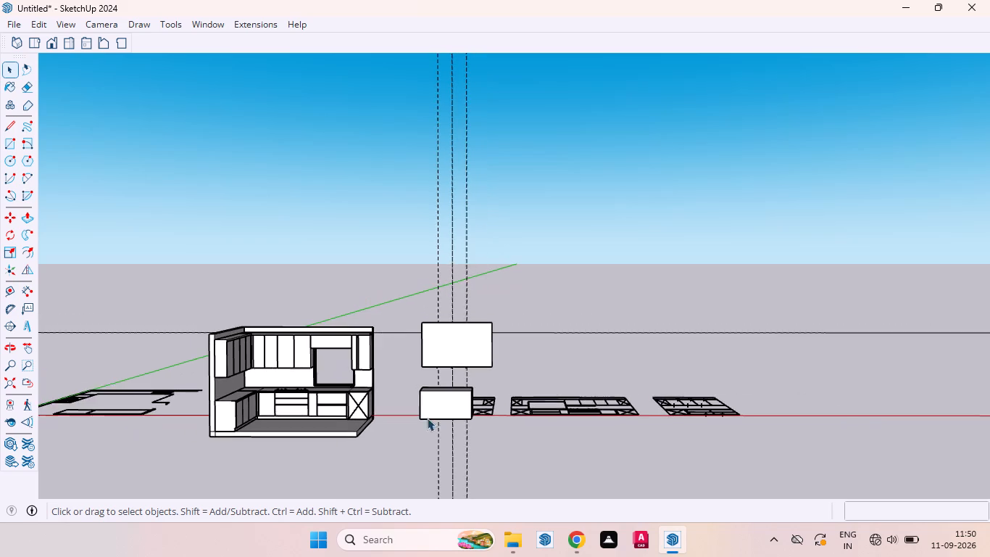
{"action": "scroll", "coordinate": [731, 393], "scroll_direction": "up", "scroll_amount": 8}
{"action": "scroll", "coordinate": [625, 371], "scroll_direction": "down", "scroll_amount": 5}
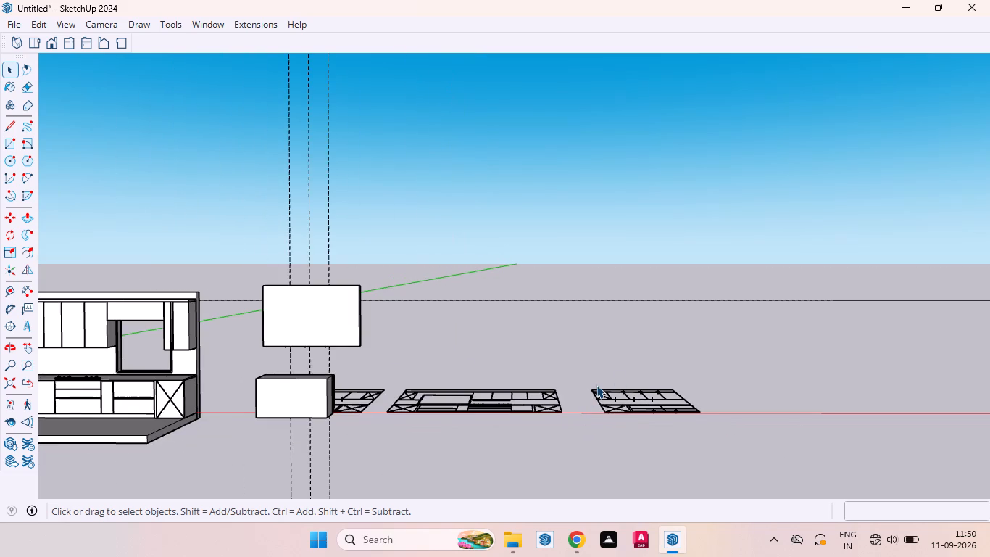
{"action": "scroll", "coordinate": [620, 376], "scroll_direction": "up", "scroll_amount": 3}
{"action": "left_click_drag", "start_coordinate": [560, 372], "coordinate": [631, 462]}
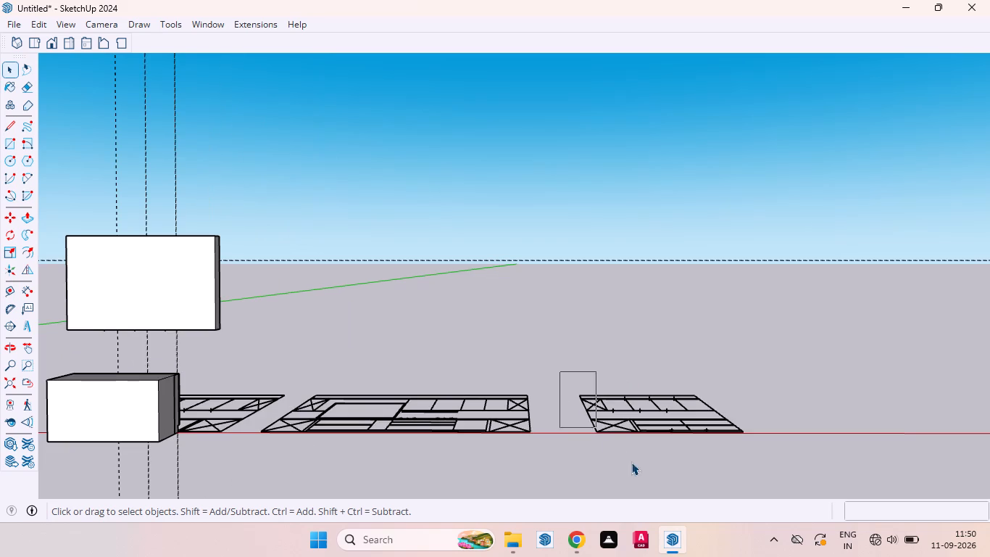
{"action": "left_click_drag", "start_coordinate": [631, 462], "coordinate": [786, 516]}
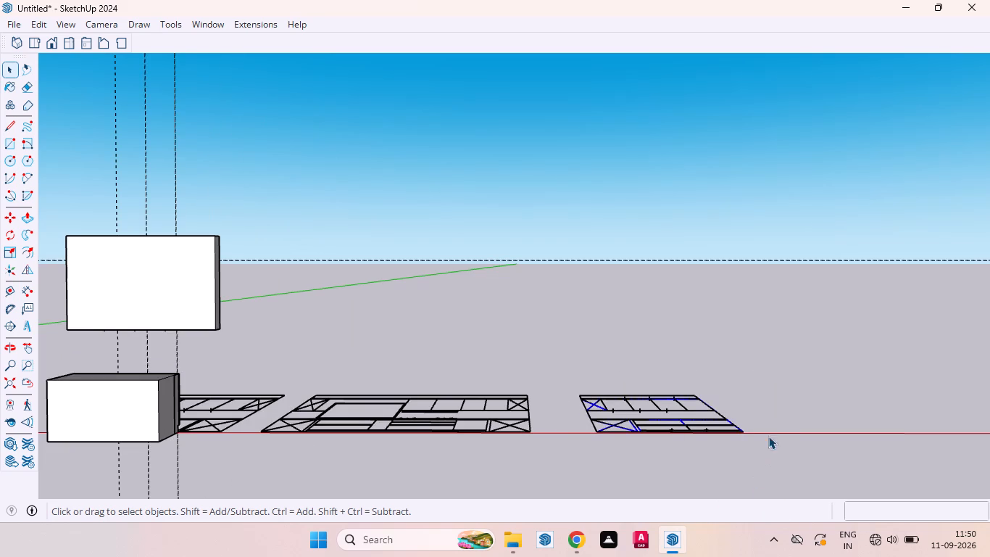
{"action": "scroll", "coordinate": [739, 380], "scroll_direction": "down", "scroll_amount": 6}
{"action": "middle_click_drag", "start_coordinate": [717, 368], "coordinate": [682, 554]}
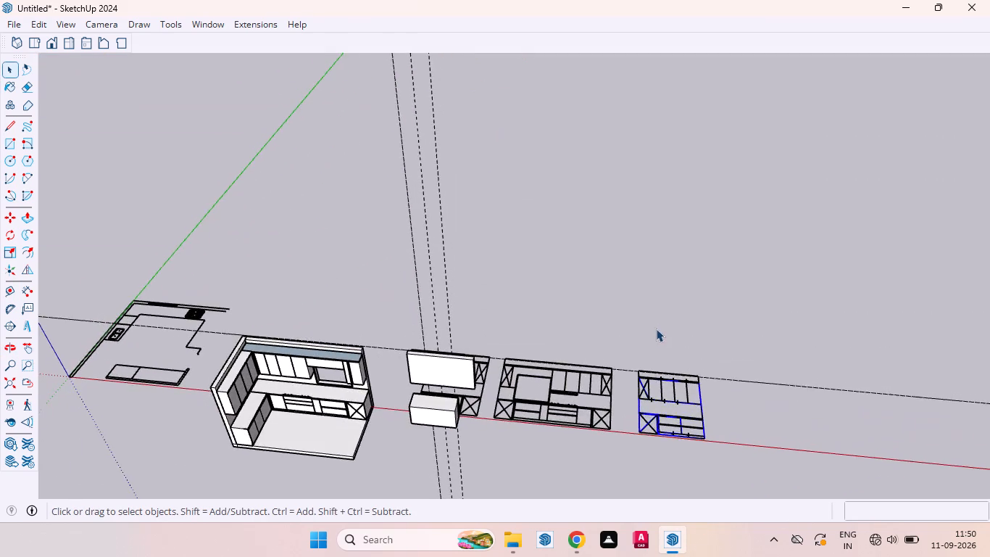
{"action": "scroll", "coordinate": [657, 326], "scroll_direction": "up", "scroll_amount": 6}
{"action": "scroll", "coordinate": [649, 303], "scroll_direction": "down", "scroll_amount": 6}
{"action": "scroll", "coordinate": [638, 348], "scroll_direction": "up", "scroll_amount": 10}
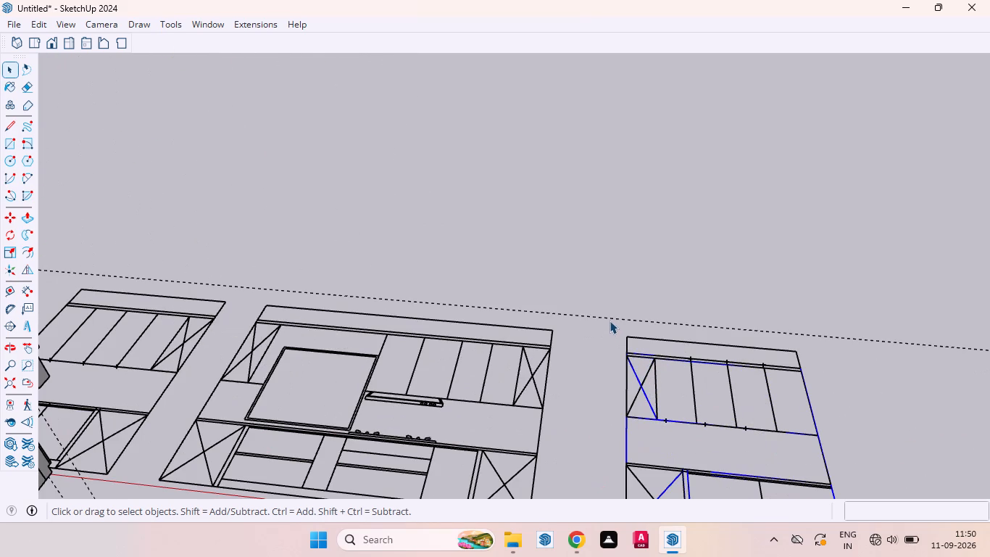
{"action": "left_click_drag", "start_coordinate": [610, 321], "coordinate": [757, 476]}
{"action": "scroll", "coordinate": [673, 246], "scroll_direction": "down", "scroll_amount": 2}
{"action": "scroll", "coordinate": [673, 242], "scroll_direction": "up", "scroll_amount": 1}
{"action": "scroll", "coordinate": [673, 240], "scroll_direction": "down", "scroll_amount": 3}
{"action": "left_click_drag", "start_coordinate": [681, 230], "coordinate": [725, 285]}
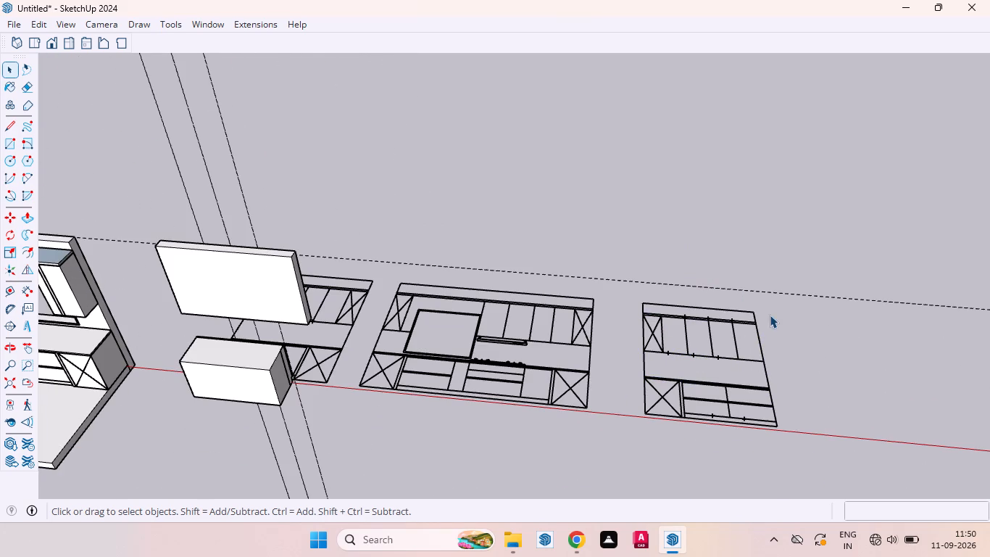
Delete the overlapping dashed guide lines that run behind the row of elevation drawings, parallel to the red axis.
{"action": "left_click", "coordinate": [770, 290]}
{"action": "left_click", "coordinate": [770, 294]}
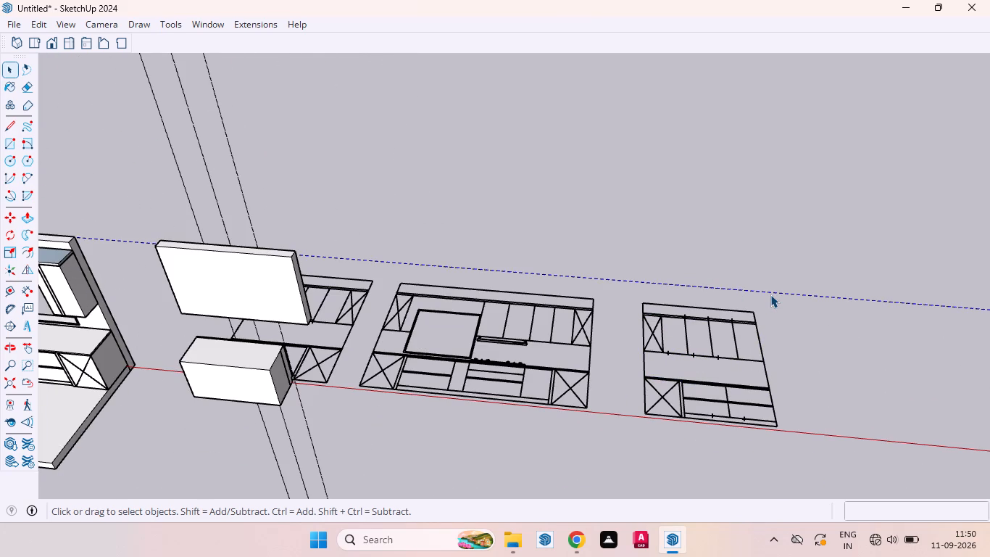
{"action": "key", "text": "Delete"}
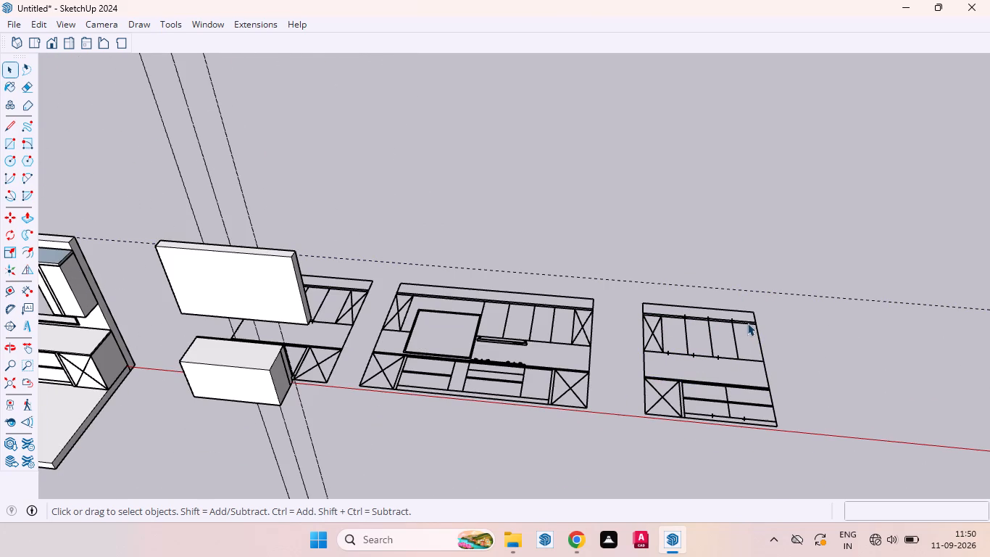
{"action": "left_click", "coordinate": [777, 288]}
{"action": "left_click", "coordinate": [782, 292]}
{"action": "key", "text": "Delete"}
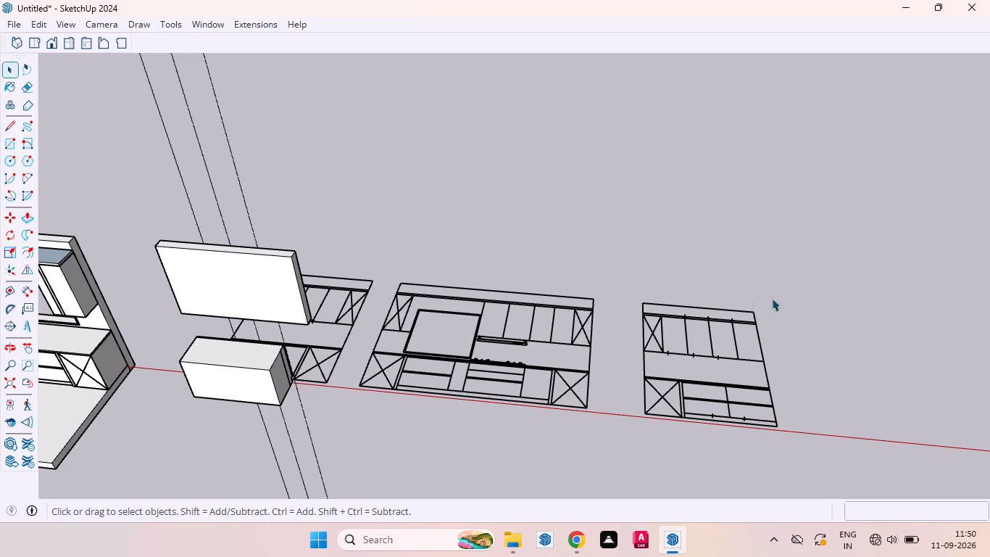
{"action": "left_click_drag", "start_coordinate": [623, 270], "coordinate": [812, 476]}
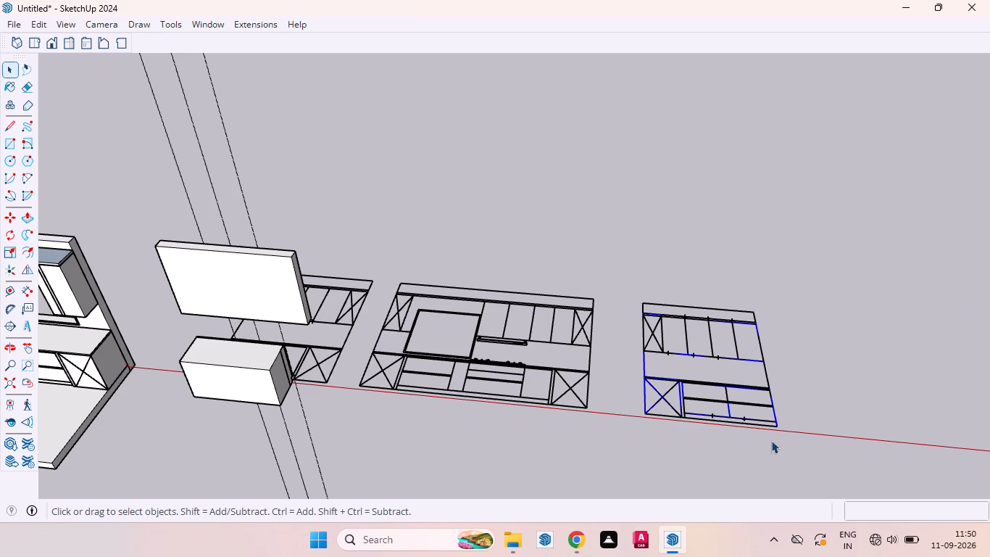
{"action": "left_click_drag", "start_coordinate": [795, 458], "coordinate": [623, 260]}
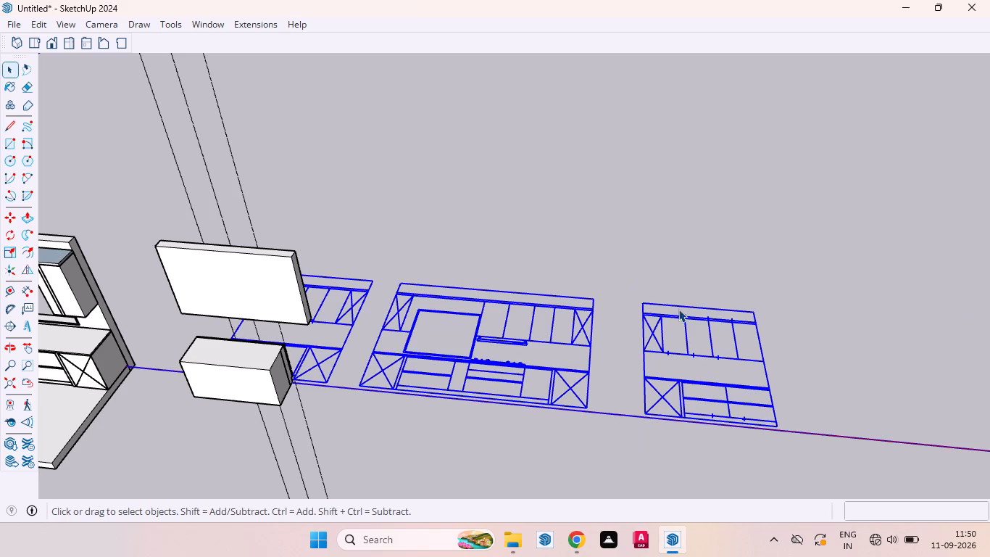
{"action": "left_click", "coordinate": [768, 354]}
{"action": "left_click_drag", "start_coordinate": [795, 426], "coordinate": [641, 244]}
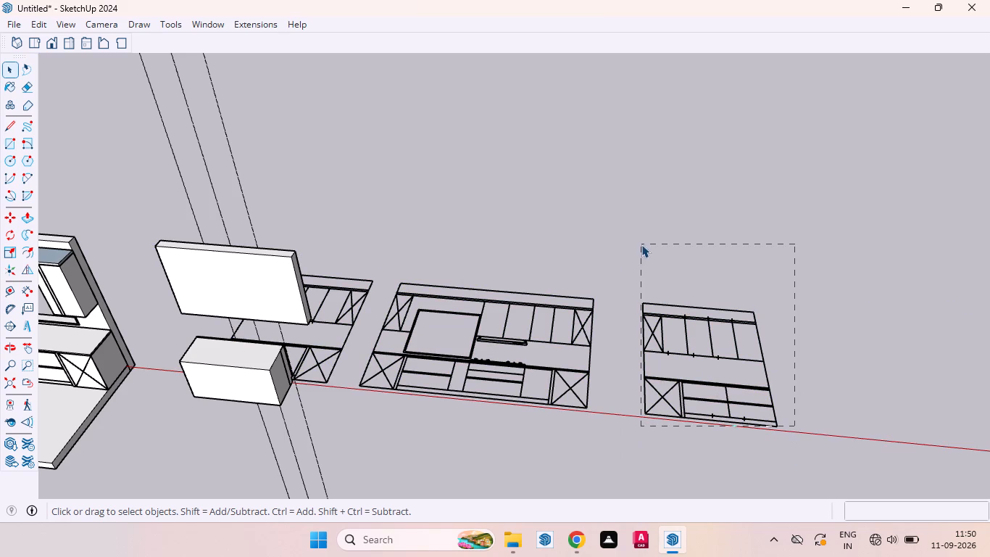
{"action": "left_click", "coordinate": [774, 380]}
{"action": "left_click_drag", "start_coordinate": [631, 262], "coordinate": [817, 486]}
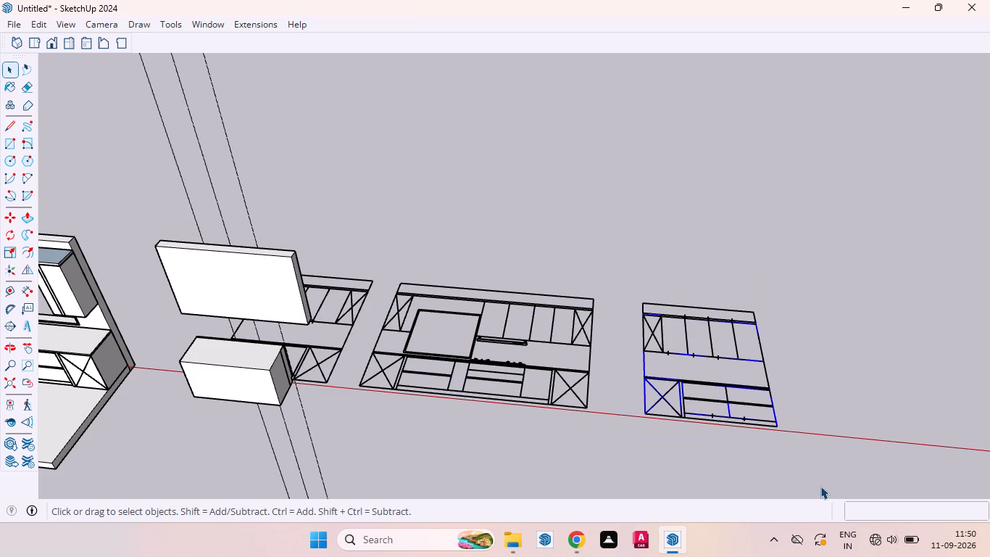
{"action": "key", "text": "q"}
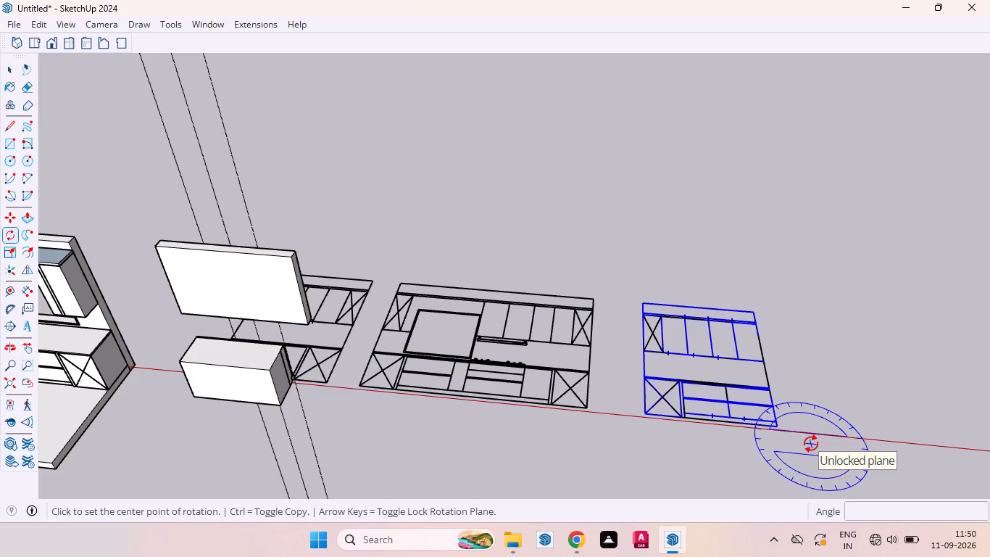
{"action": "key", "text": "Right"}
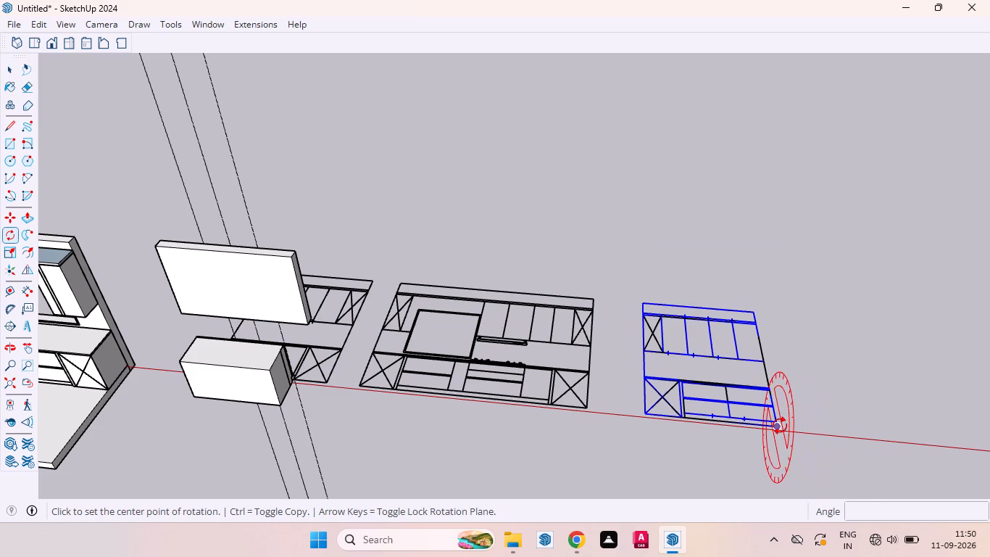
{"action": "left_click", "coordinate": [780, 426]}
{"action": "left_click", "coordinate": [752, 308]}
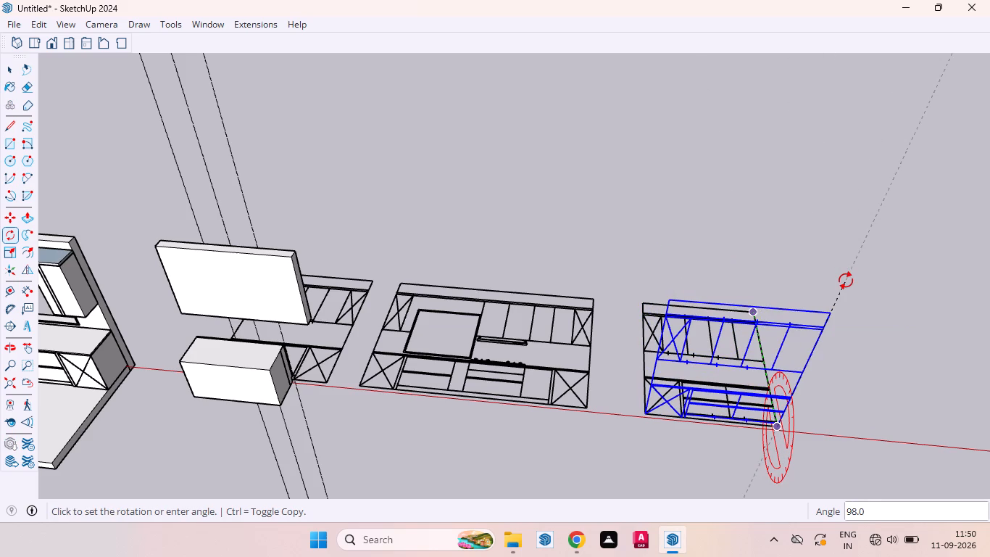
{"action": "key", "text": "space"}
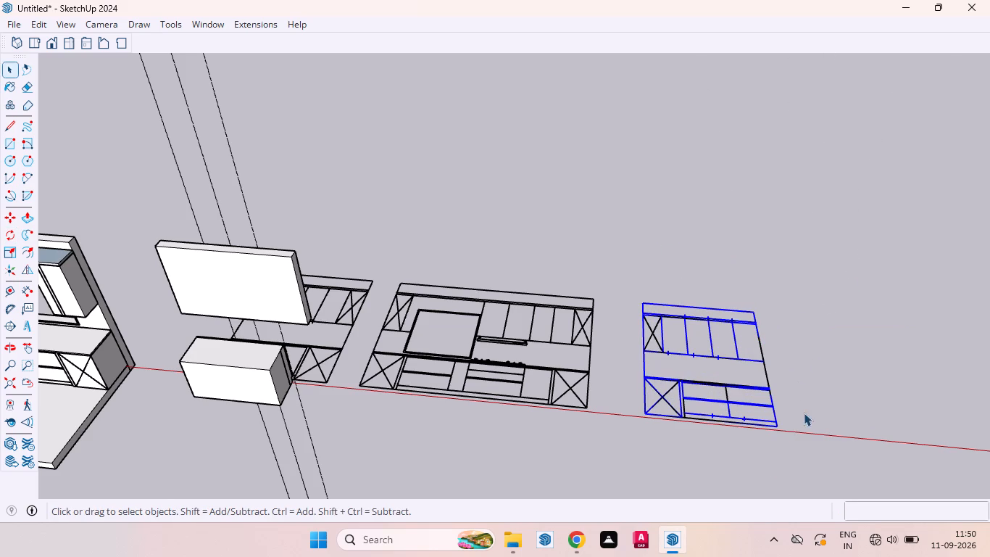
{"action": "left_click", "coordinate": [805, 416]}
In a new empty group, draw a 5' 1 1/2" by 2' 10" rectangle over the base units beside the crossed corner cabinet in the farthest elevation.
{"action": "scroll", "coordinate": [692, 412], "scroll_direction": "up", "scroll_amount": 11}
{"action": "scroll", "coordinate": [564, 326], "scroll_direction": "down", "scroll_amount": 7}
{"action": "scroll", "coordinate": [628, 352], "scroll_direction": "up", "scroll_amount": 2}
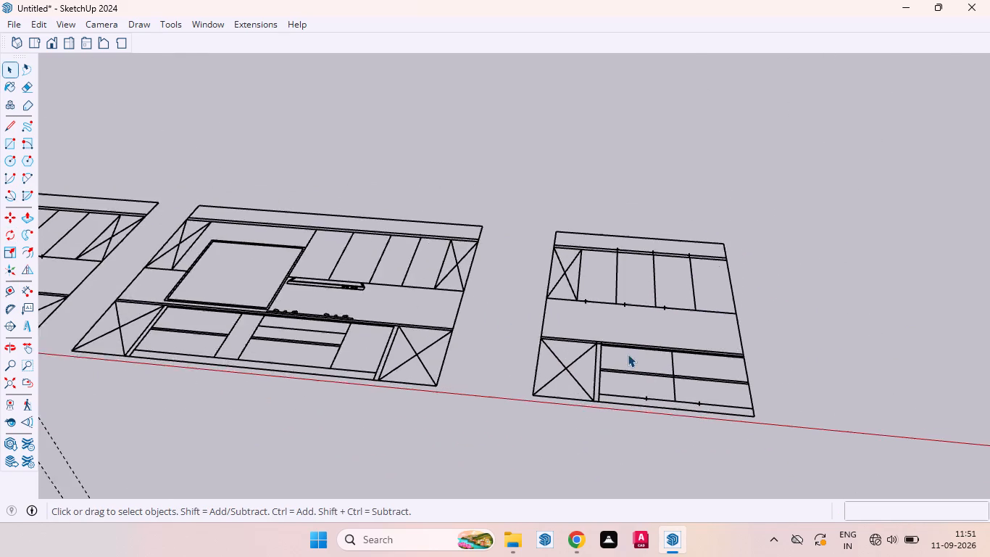
{"action": "scroll", "coordinate": [628, 354], "scroll_direction": "up", "scroll_amount": 3}
{"action": "scroll", "coordinate": [581, 321], "scroll_direction": "down", "scroll_amount": 6}
{"action": "scroll", "coordinate": [592, 362], "scroll_direction": "up", "scroll_amount": 11}
{"action": "middle_click_drag", "start_coordinate": [589, 305], "coordinate": [597, 392]}
{"action": "scroll", "coordinate": [589, 308], "scroll_direction": "up", "scroll_amount": 1}
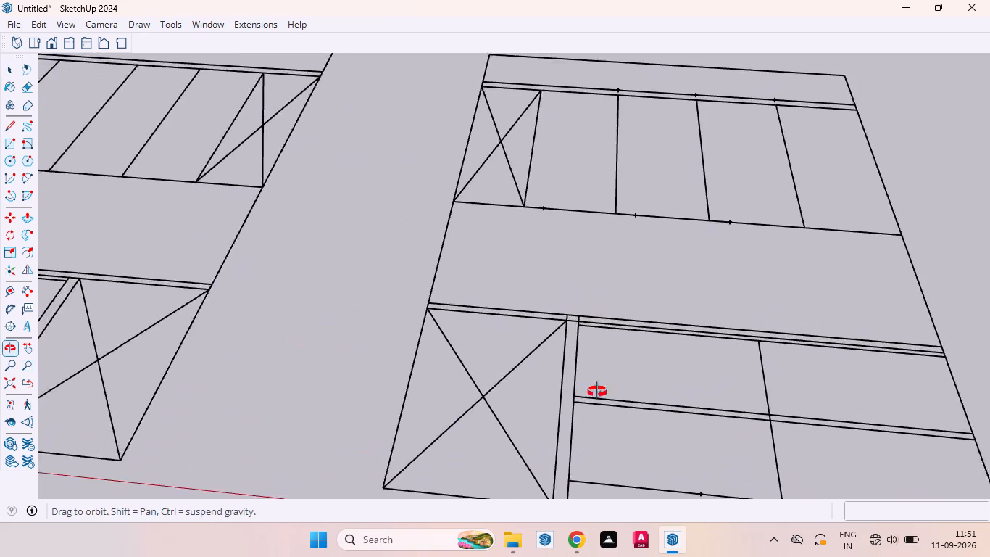
{"action": "middle_click_drag", "start_coordinate": [597, 392], "coordinate": [598, 395]}
{"action": "scroll", "coordinate": [585, 279], "scroll_direction": "down", "scroll_amount": 6}
{"action": "scroll", "coordinate": [628, 352], "scroll_direction": "up", "scroll_amount": 5}
{"action": "scroll", "coordinate": [617, 271], "scroll_direction": "down", "scroll_amount": 6}
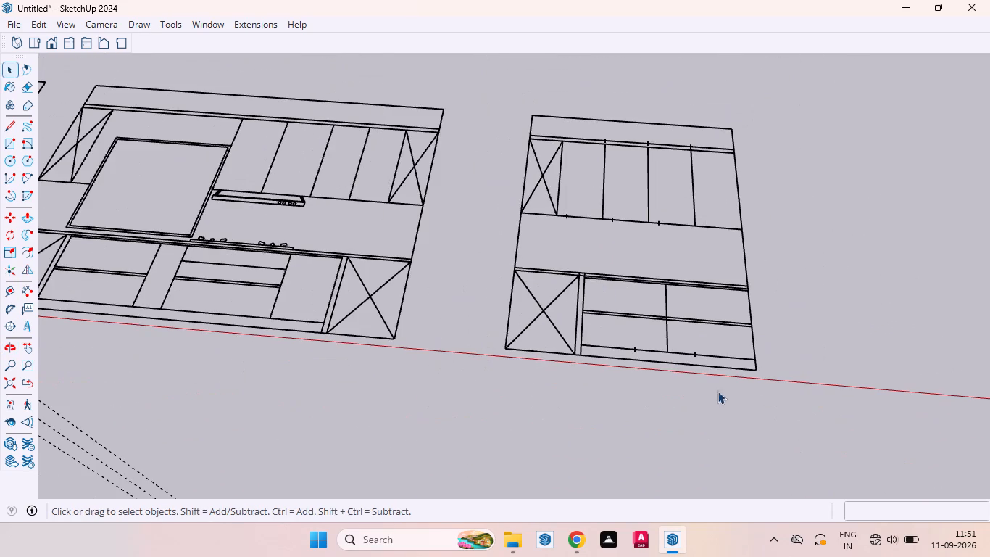
{"action": "scroll", "coordinate": [638, 321], "scroll_direction": "down", "scroll_amount": 1}
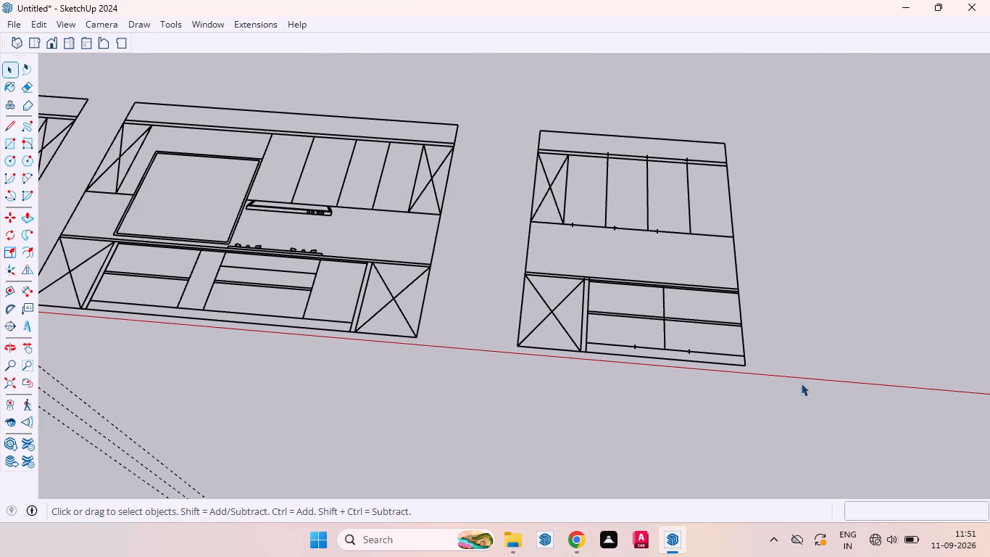
{"action": "right_click", "coordinate": [805, 387]}
{"action": "left_click", "coordinate": [838, 429]}
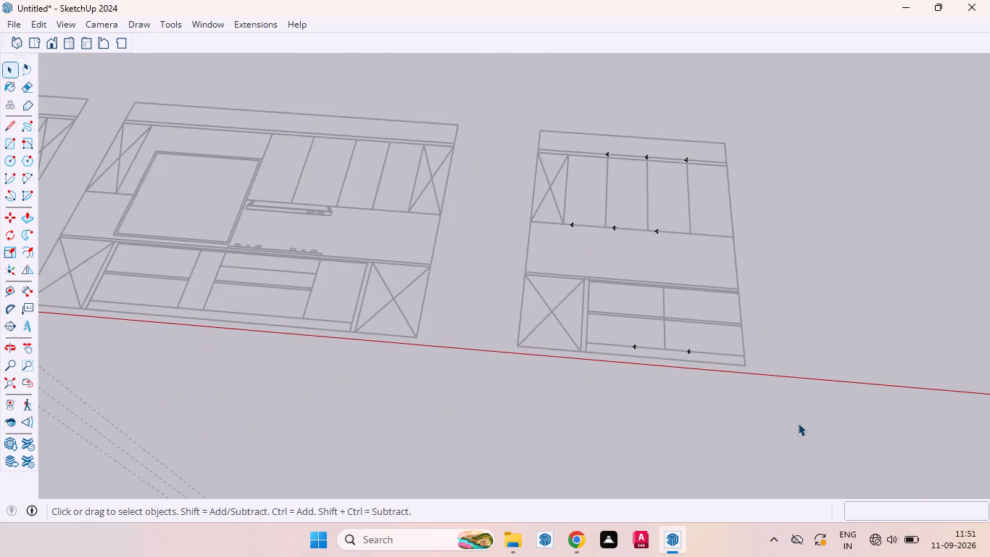
{"action": "key", "text": "r"}
{"action": "scroll", "coordinate": [631, 271], "scroll_direction": "up", "scroll_amount": 18}
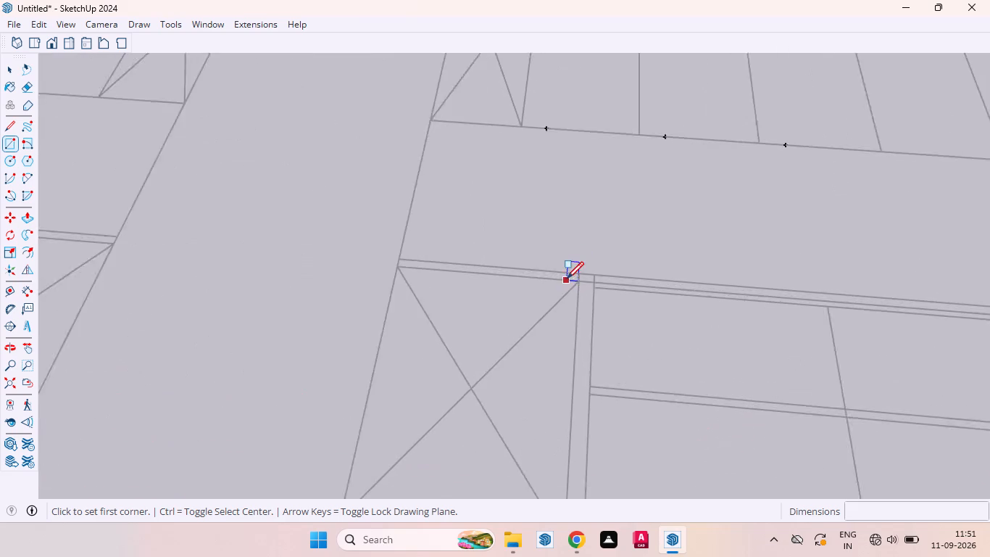
{"action": "scroll", "coordinate": [567, 278], "scroll_direction": "up", "scroll_amount": 8}
{"action": "left_click", "coordinate": [596, 265]}
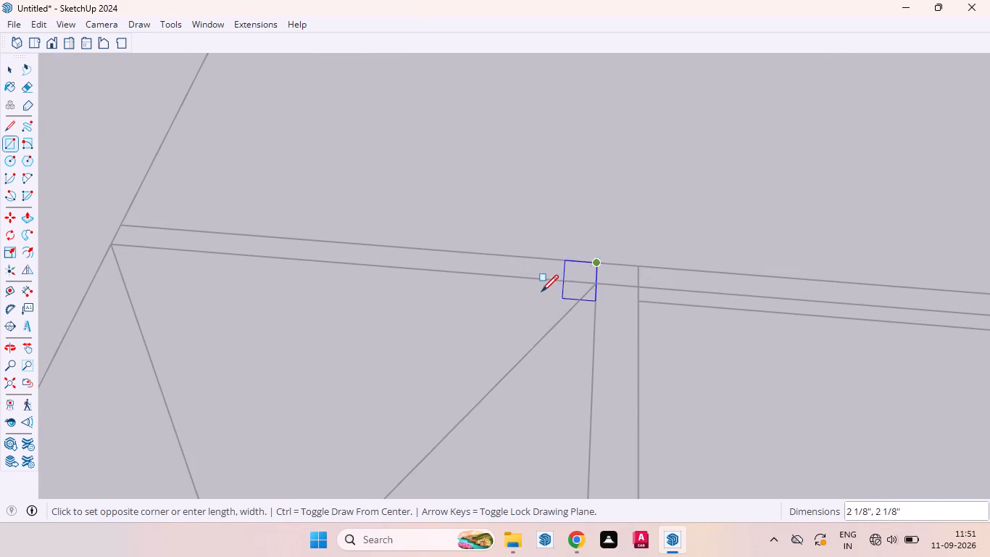
{"action": "scroll", "coordinate": [541, 292], "scroll_direction": "down", "scroll_amount": 20}
{"action": "scroll", "coordinate": [541, 292], "scroll_direction": "down", "scroll_amount": 13}
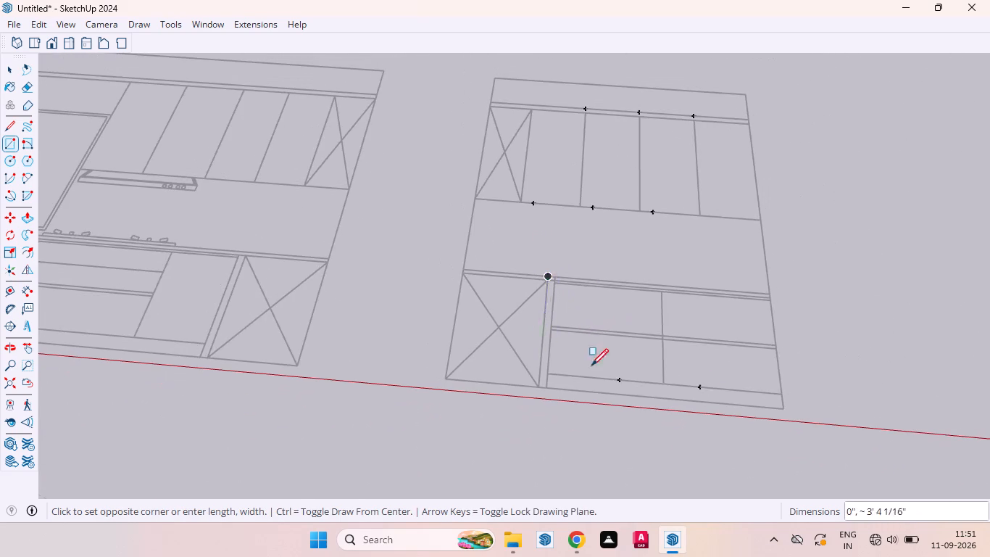
{"action": "scroll", "coordinate": [794, 408], "scroll_direction": "up", "scroll_amount": 14}
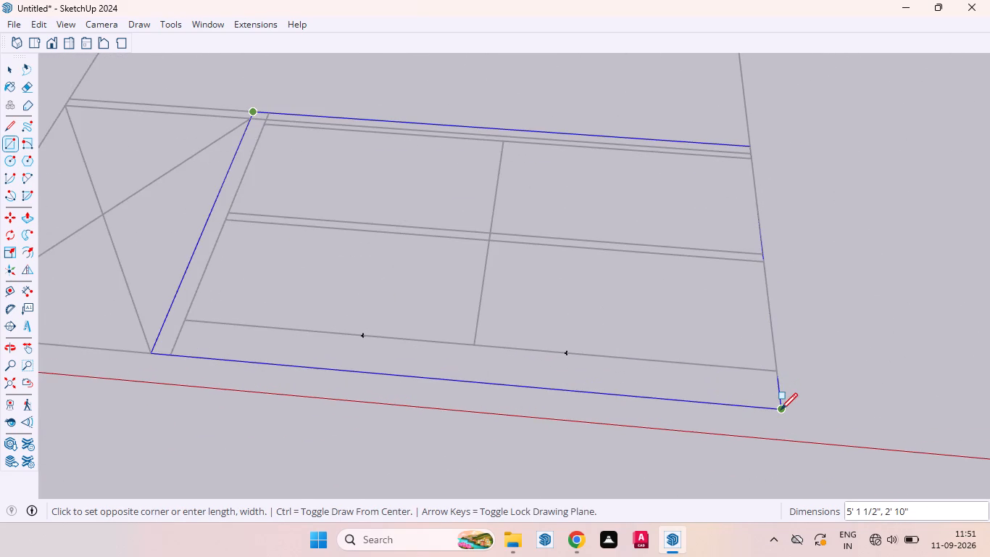
{"action": "left_click", "coordinate": [781, 410]}
{"action": "key", "text": "space"}
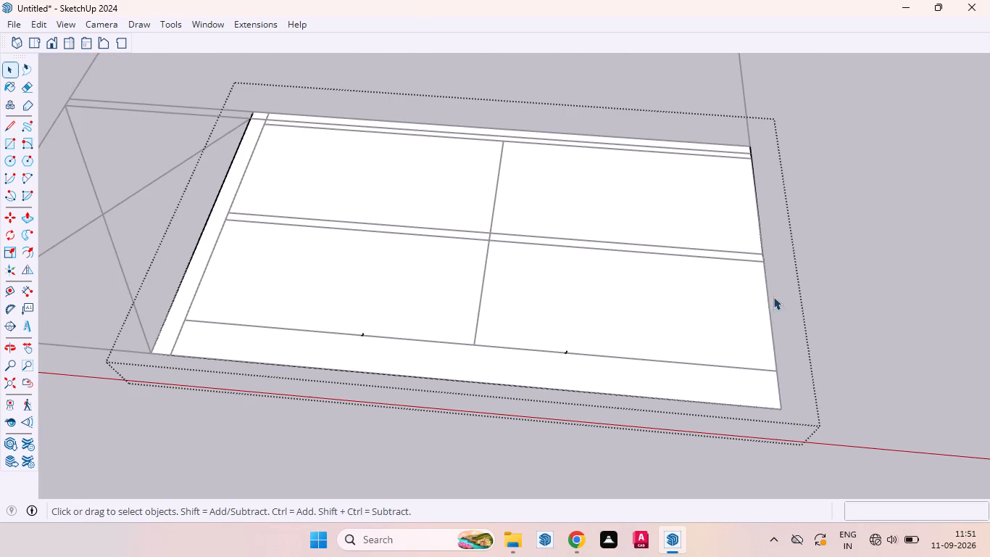
Extrude the base unit rectangle 2' downward from its underside with Push/Pull and leave the group.
{"action": "scroll", "coordinate": [754, 297], "scroll_direction": "down", "scroll_amount": 6}
{"action": "scroll", "coordinate": [722, 367], "scroll_direction": "down", "scroll_amount": 6}
{"action": "middle_click_drag", "start_coordinate": [696, 363], "coordinate": [518, 186]}
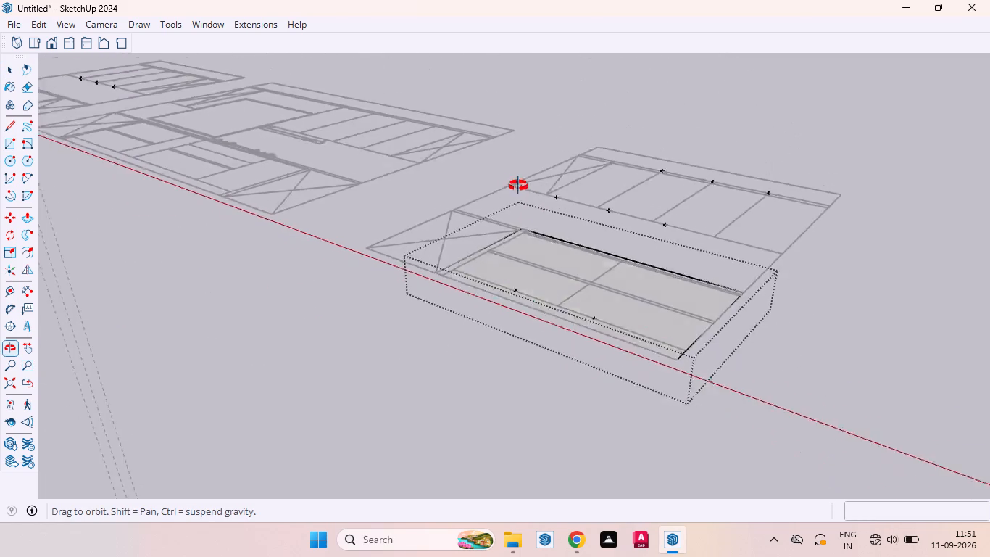
{"action": "middle_click_drag", "start_coordinate": [518, 186], "coordinate": [443, 216]}
{"action": "scroll", "coordinate": [587, 359], "scroll_direction": "up", "scroll_amount": 10}
{"action": "middle_click_drag", "start_coordinate": [607, 402], "coordinate": [533, 225]}
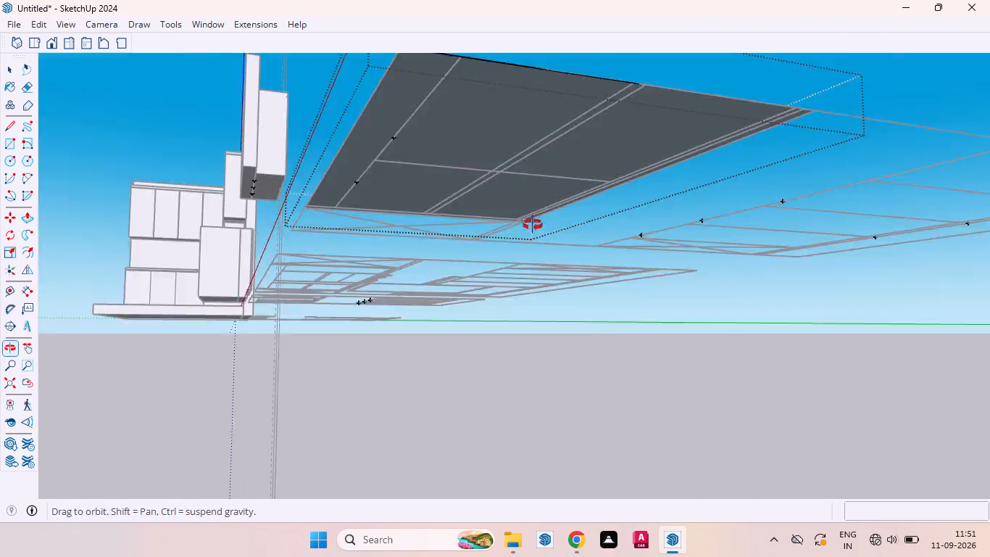
{"action": "middle_click_drag", "start_coordinate": [533, 225], "coordinate": [533, 228]}
{"action": "scroll", "coordinate": [533, 228], "scroll_direction": "up", "scroll_amount": 1}
{"action": "left_click", "coordinate": [476, 110]}
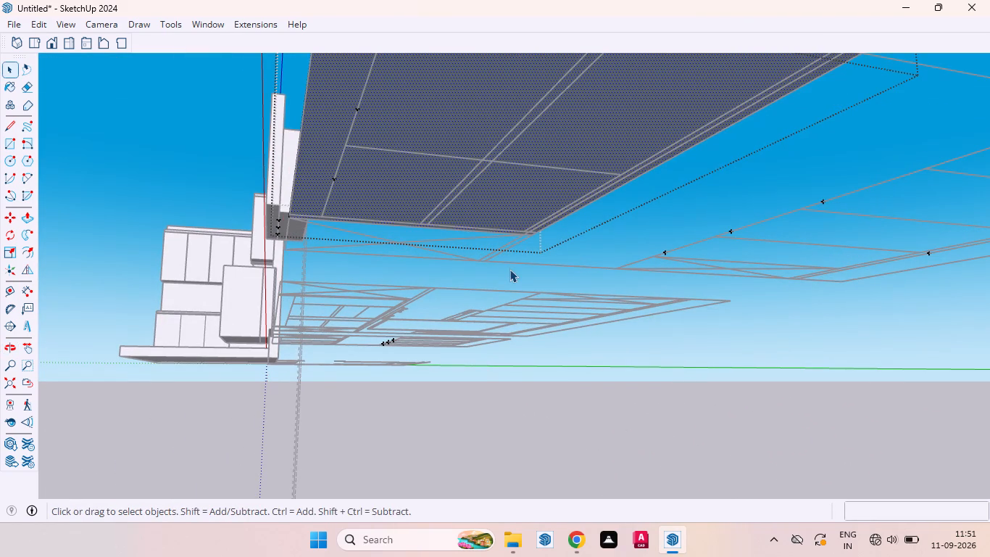
{"action": "key", "text": "p"}
{"action": "left_click_drag", "start_coordinate": [471, 105], "coordinate": [473, 195]}
{"action": "type", "text": "2'"}
{"action": "key", "text": "Return"}
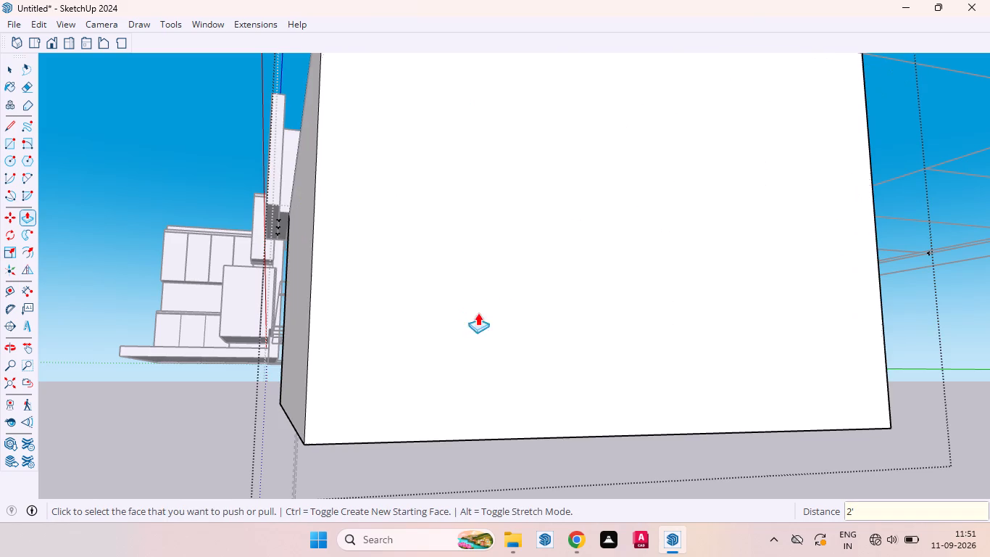
{"action": "key", "text": "space"}
{"action": "left_click", "coordinate": [223, 374]}
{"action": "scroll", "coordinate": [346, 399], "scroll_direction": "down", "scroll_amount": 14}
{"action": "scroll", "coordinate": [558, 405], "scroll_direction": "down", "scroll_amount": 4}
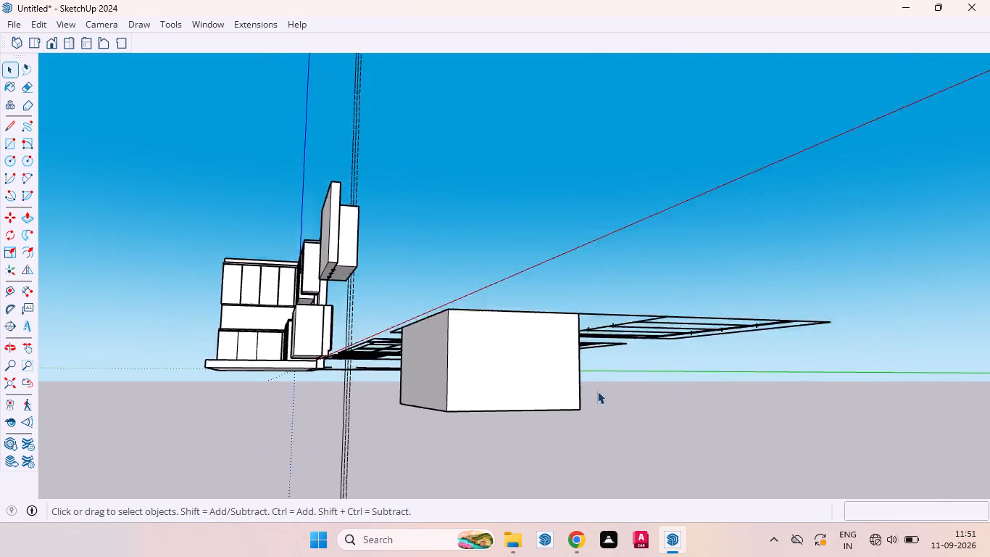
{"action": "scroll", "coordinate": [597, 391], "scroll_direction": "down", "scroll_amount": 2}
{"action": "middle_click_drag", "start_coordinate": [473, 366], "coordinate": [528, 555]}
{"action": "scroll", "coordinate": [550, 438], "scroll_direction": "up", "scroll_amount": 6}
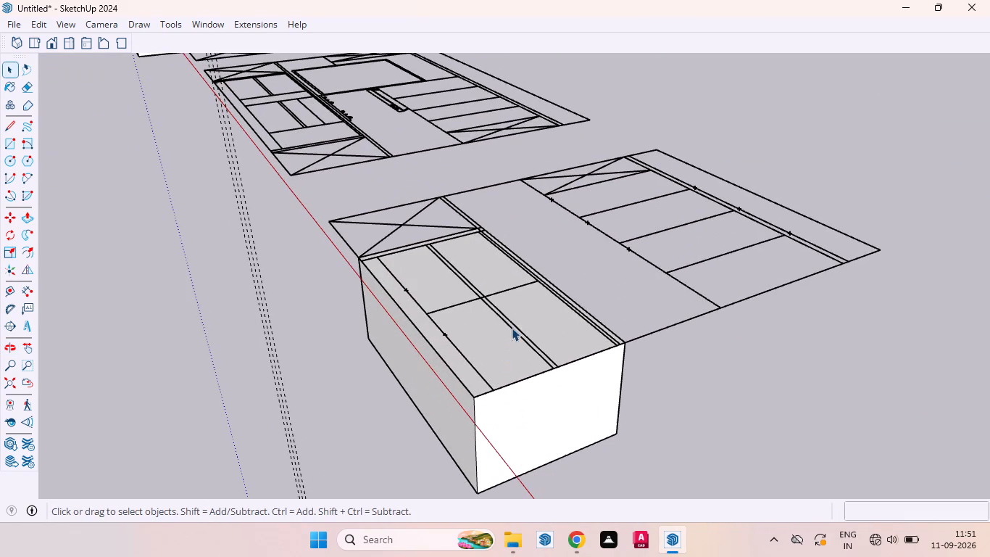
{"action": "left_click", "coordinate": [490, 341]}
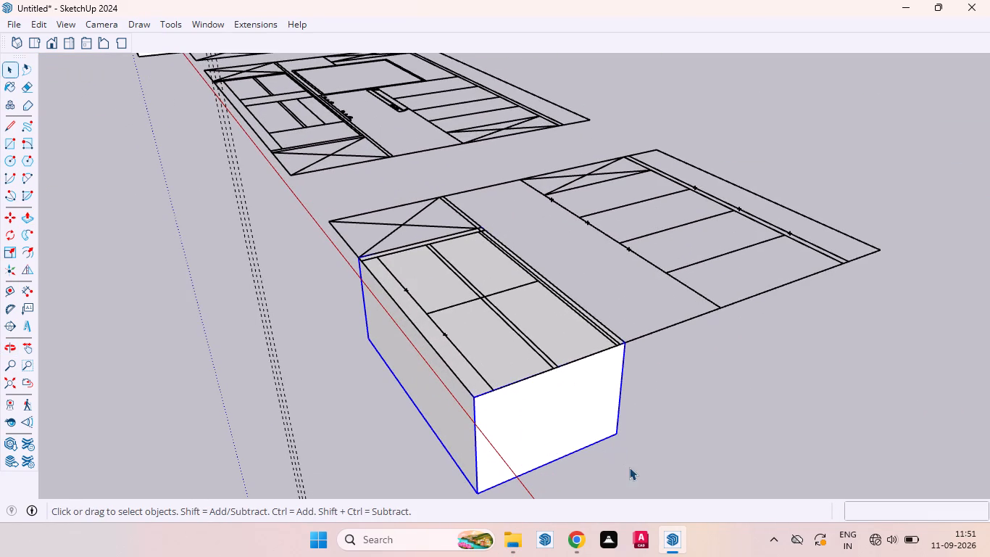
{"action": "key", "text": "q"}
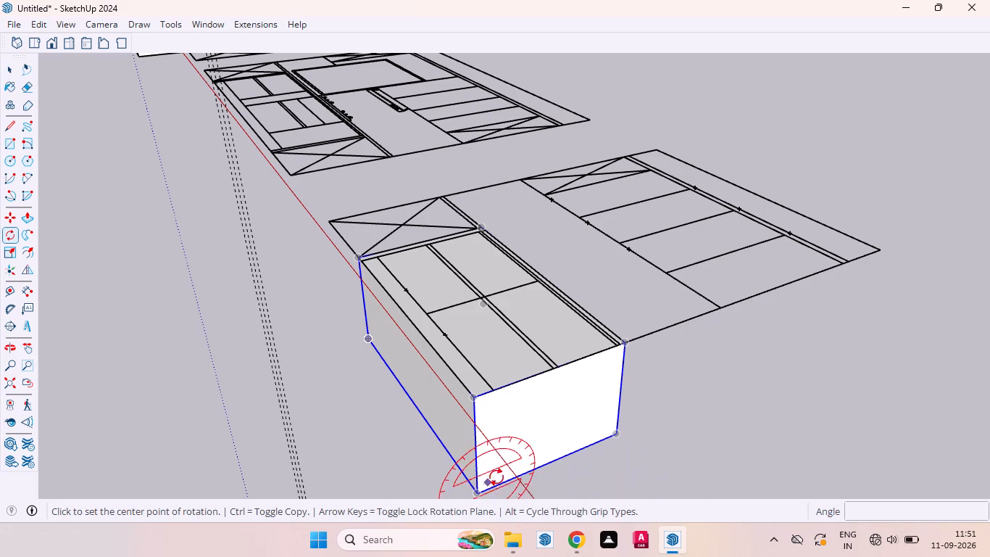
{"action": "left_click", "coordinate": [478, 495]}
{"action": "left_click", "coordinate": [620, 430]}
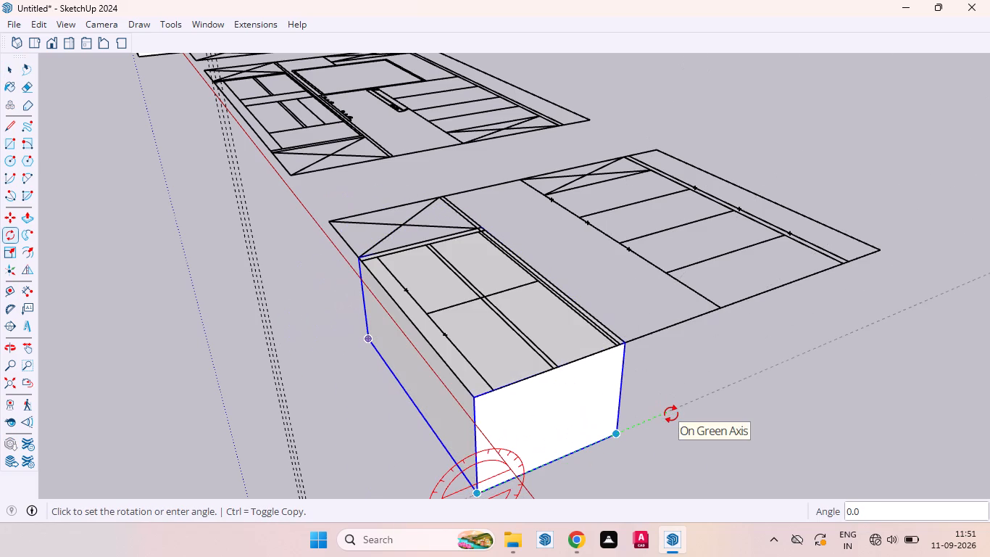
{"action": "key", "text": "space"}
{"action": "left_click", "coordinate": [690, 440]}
Inside the base unit group, draw a 2' 10" by 2" rectangle over the filler strip beside the crossed corner cabinet.
{"action": "scroll", "coordinate": [628, 275], "scroll_direction": "down", "scroll_amount": 6}
{"action": "left_click", "coordinate": [462, 396]}
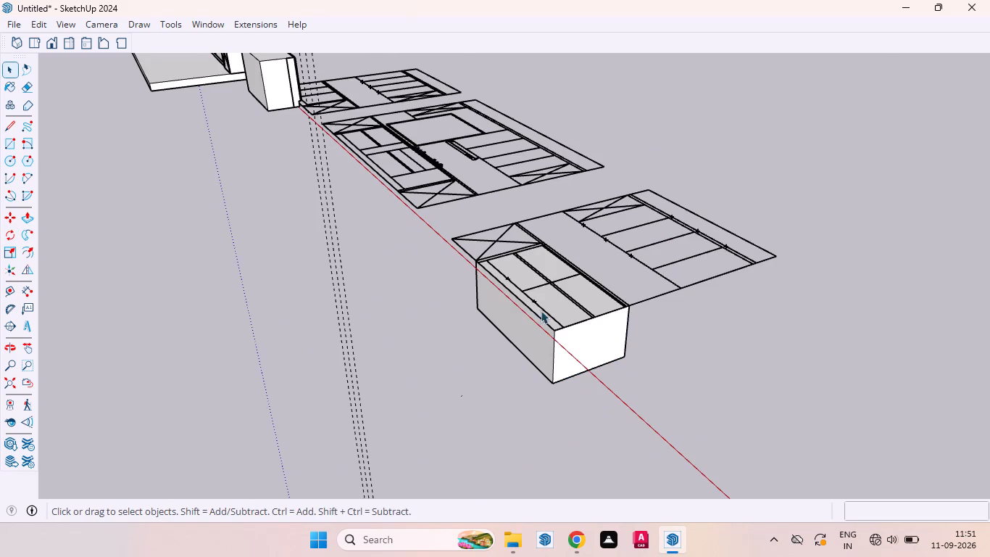
{"action": "middle_click_drag", "start_coordinate": [523, 291], "coordinate": [734, 505]}
{"action": "scroll", "coordinate": [608, 294], "scroll_direction": "up", "scroll_amount": 14}
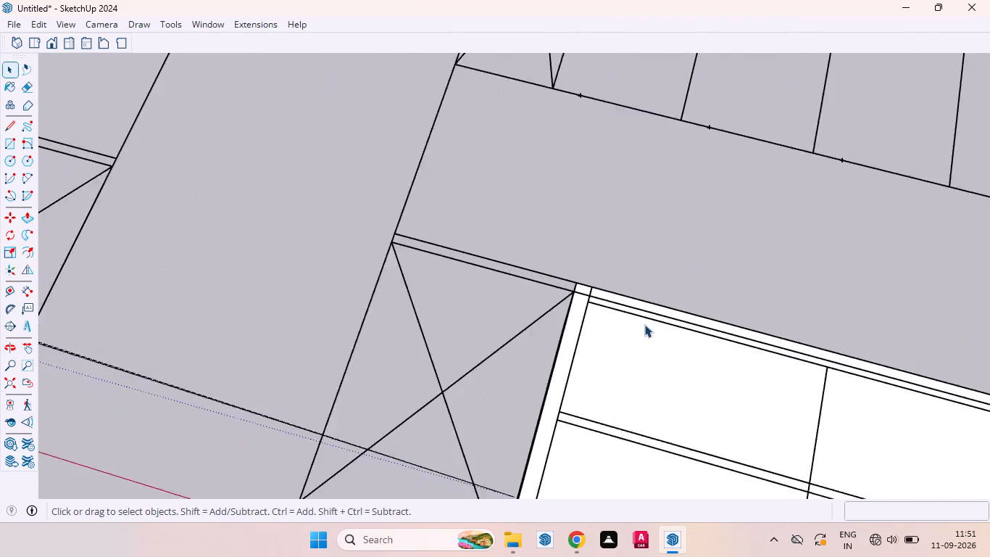
{"action": "scroll", "coordinate": [504, 261], "scroll_direction": "down", "scroll_amount": 13}
{"action": "scroll", "coordinate": [561, 301], "scroll_direction": "up", "scroll_amount": 5}
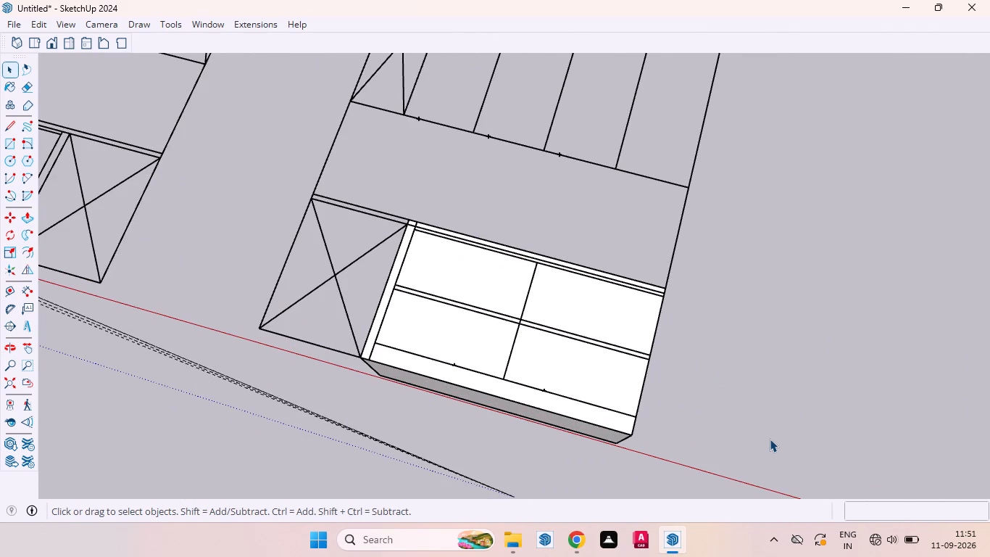
{"action": "triple_click", "coordinate": [479, 344]}
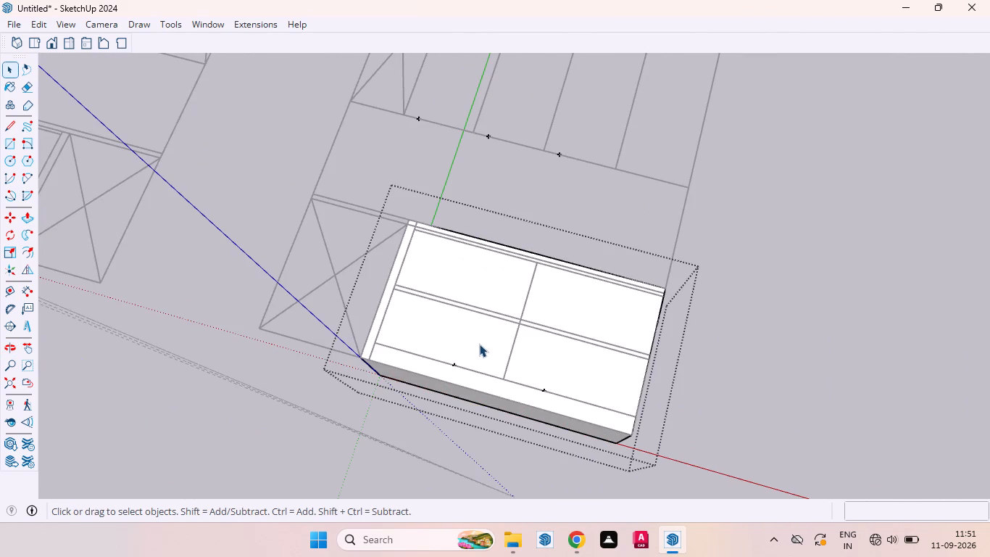
{"action": "key", "text": "r"}
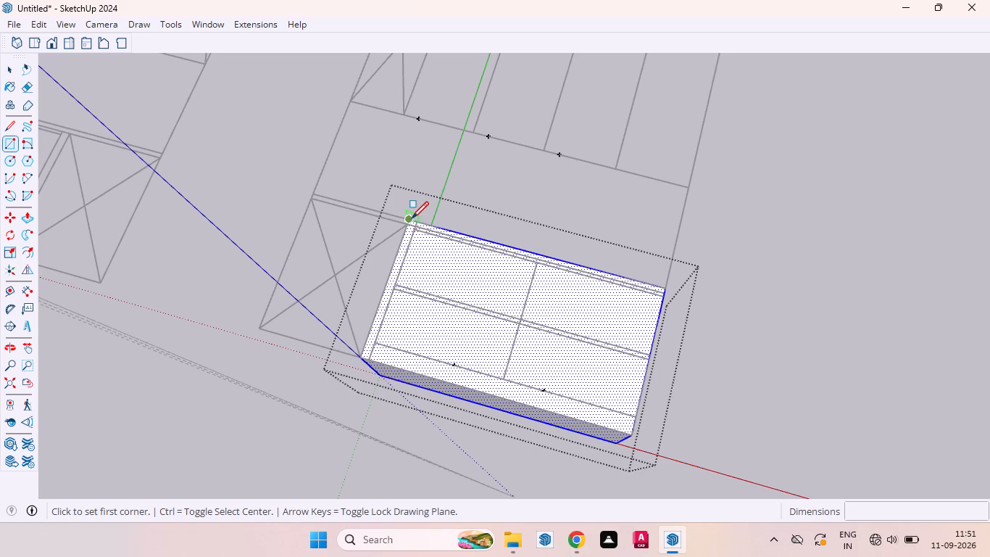
{"action": "scroll", "coordinate": [412, 218], "scroll_direction": "up", "scroll_amount": 8}
{"action": "left_click", "coordinate": [416, 213]}
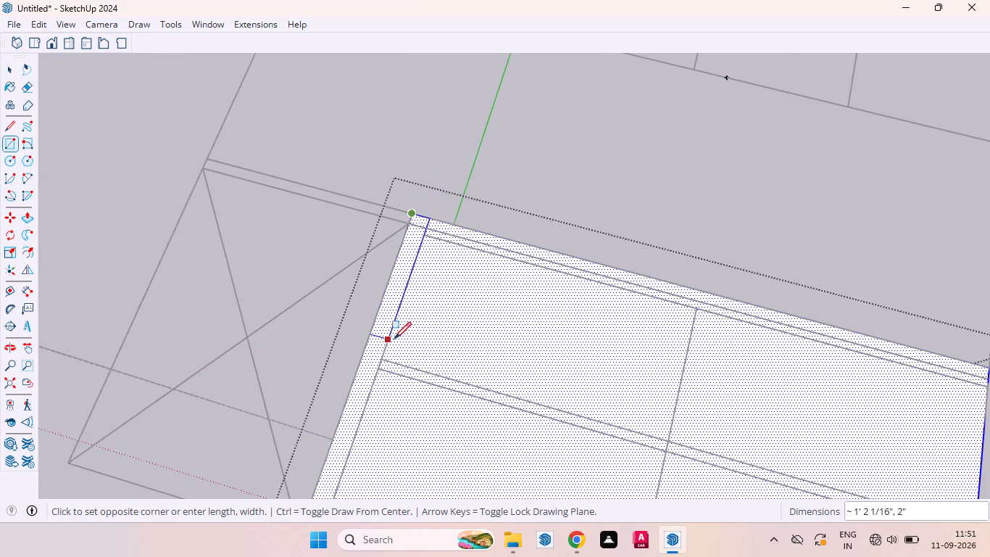
{"action": "scroll", "coordinate": [397, 335], "scroll_direction": "down", "scroll_amount": 13}
{"action": "scroll", "coordinate": [378, 369], "scroll_direction": "up", "scroll_amount": 9}
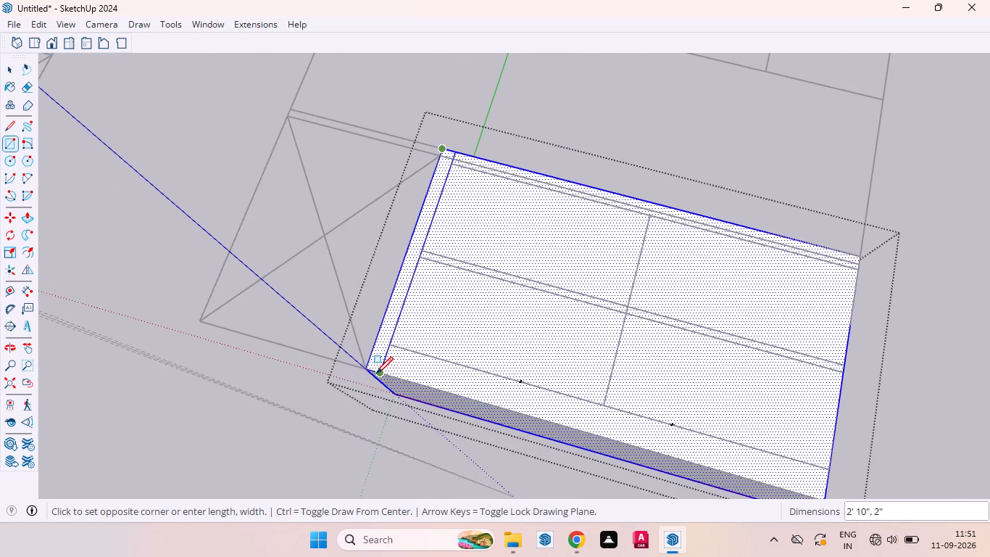
{"action": "left_click", "coordinate": [376, 374]}
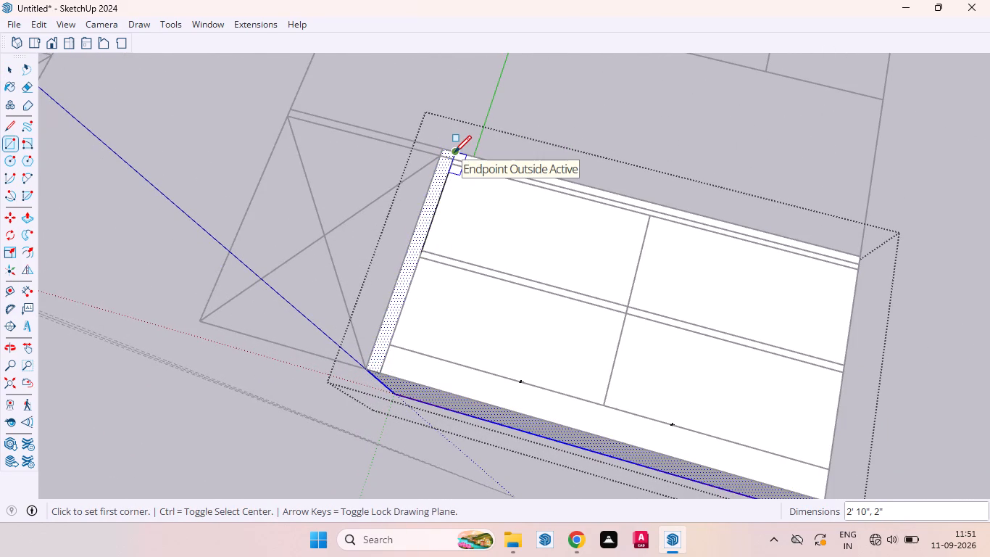
Draw a narrow 5' 1 1/2" long rectangle on the face along the countertop edge, following the elevation lines.
{"action": "left_click", "coordinate": [444, 149]}
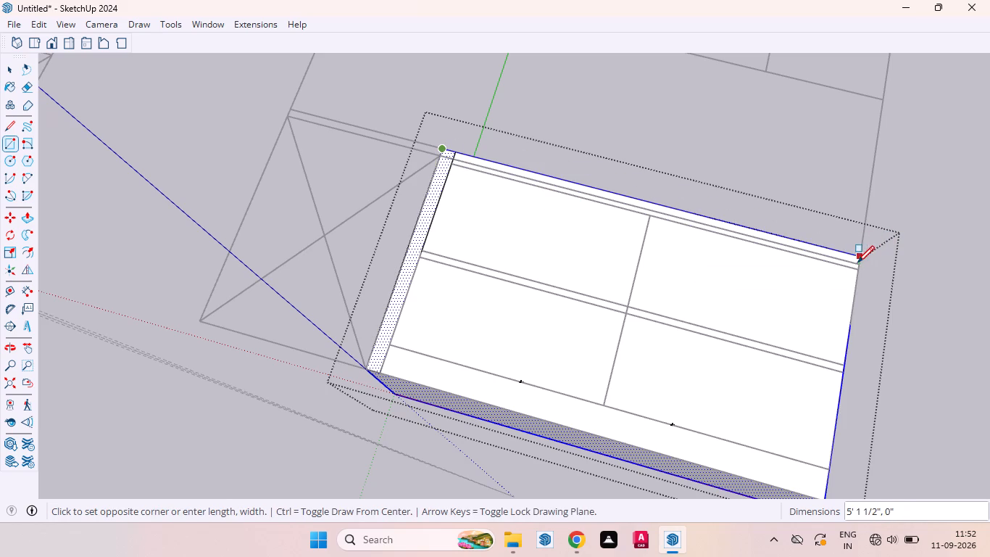
{"action": "scroll", "coordinate": [862, 263], "scroll_direction": "up", "scroll_amount": 9}
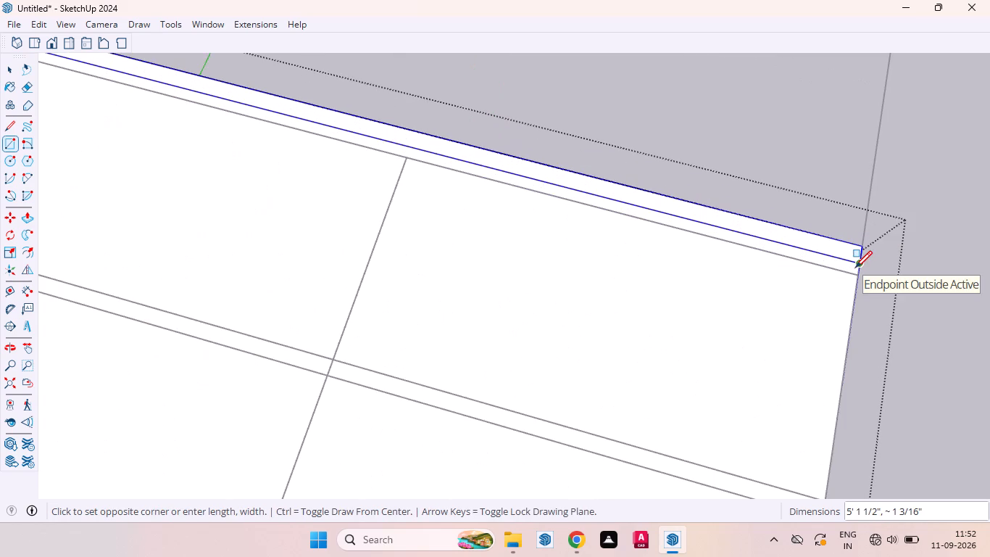
{"action": "left_click", "coordinate": [855, 268]}
{"action": "scroll", "coordinate": [803, 305], "scroll_direction": "down", "scroll_amount": 5}
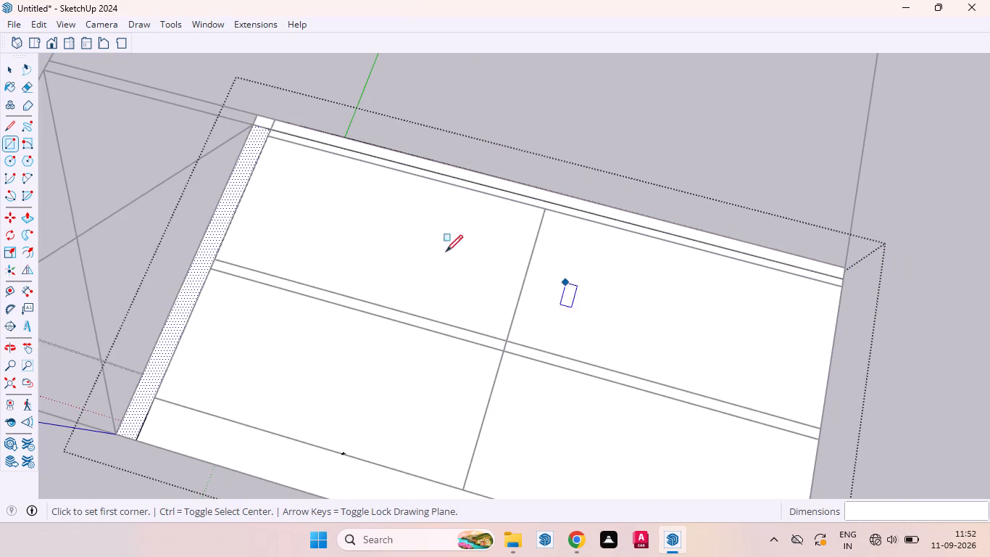
Draw the four front panel rectangles over the elevation lines: upper pair 2' 5 3/4" by 1' 2", lower pair 2' 5 3/4" by 1' 1".
{"action": "left_click", "coordinate": [270, 141]}
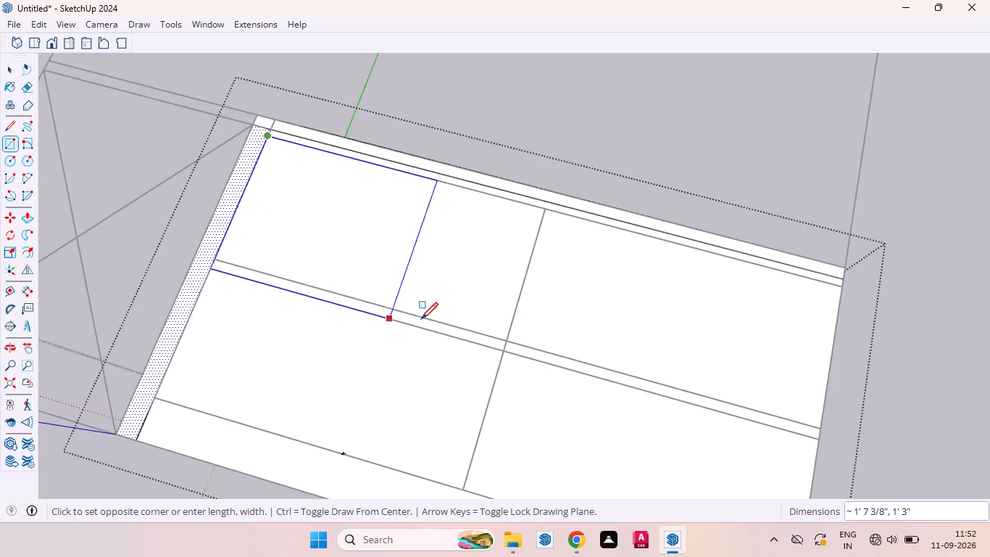
{"action": "left_click", "coordinate": [507, 342]}
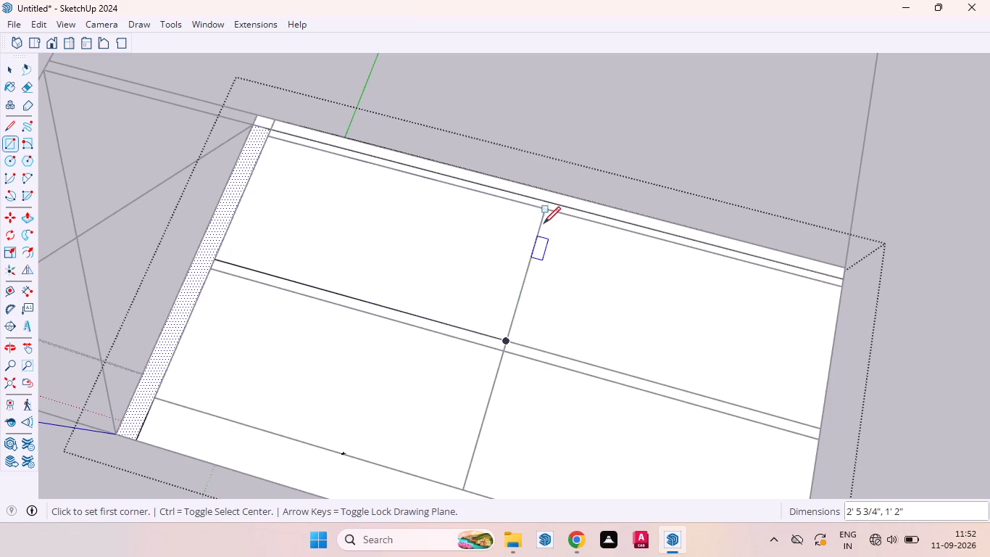
{"action": "left_click", "coordinate": [543, 209]}
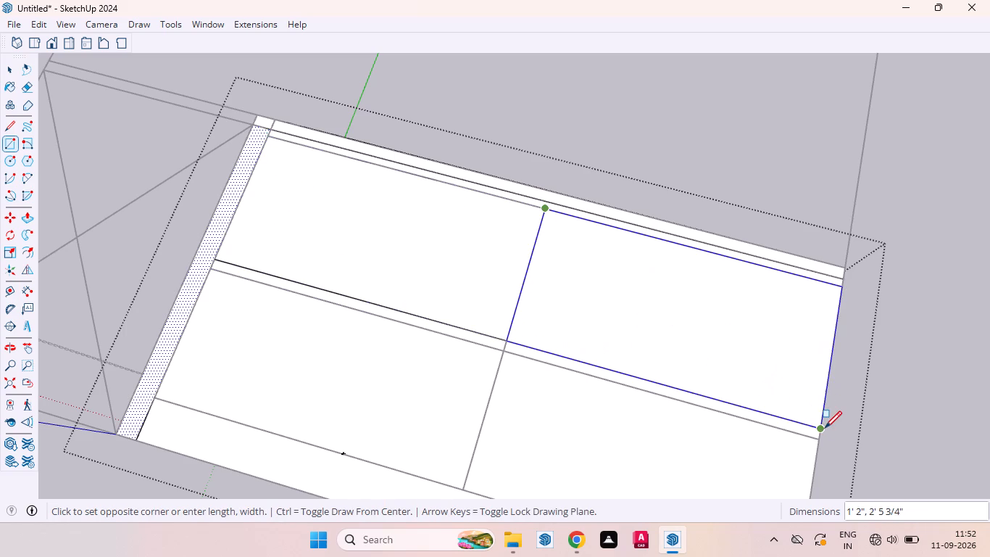
{"action": "left_click", "coordinate": [824, 428]}
{"action": "left_click", "coordinate": [501, 352]}
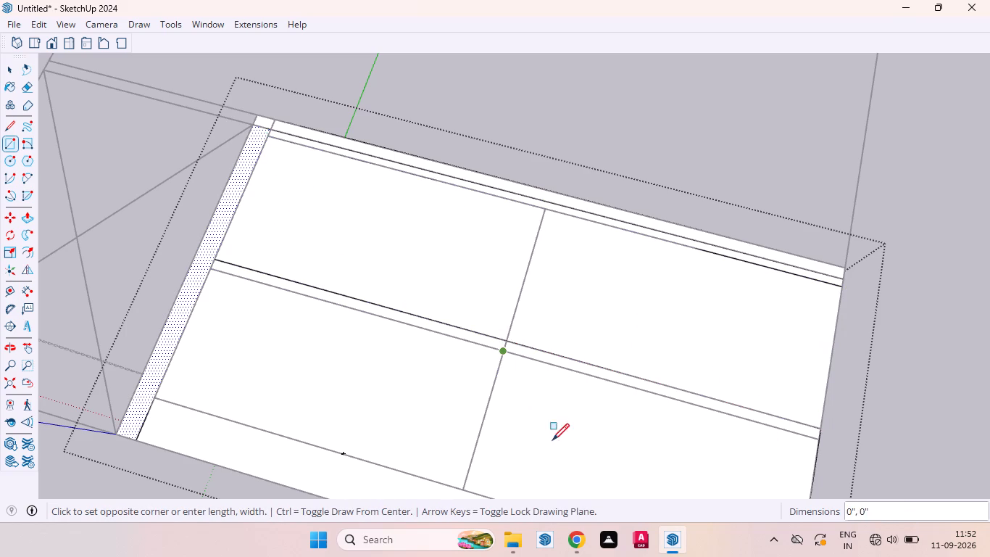
{"action": "scroll", "coordinate": [528, 413], "scroll_direction": "down", "scroll_amount": 12}
{"action": "scroll", "coordinate": [610, 479], "scroll_direction": "up", "scroll_amount": 4}
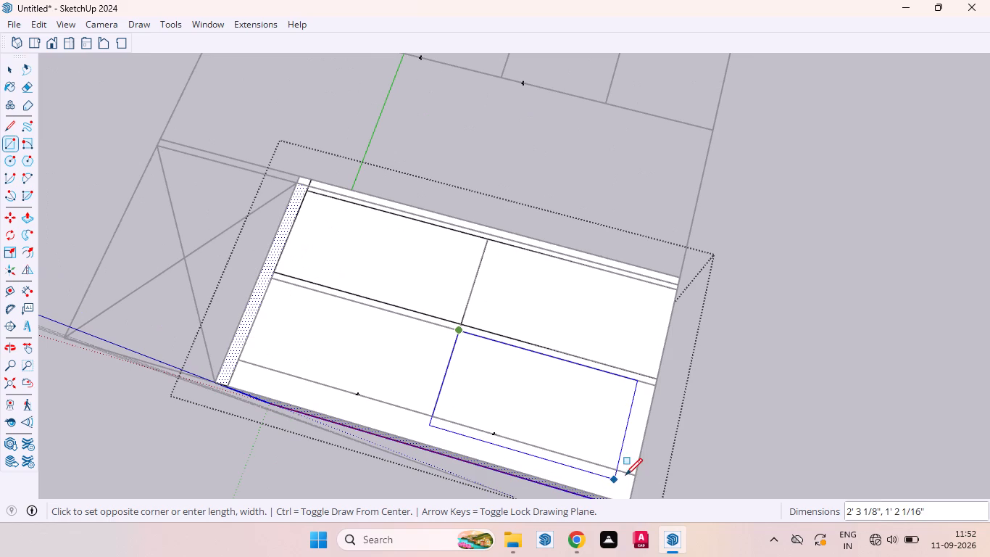
{"action": "left_click", "coordinate": [633, 476]}
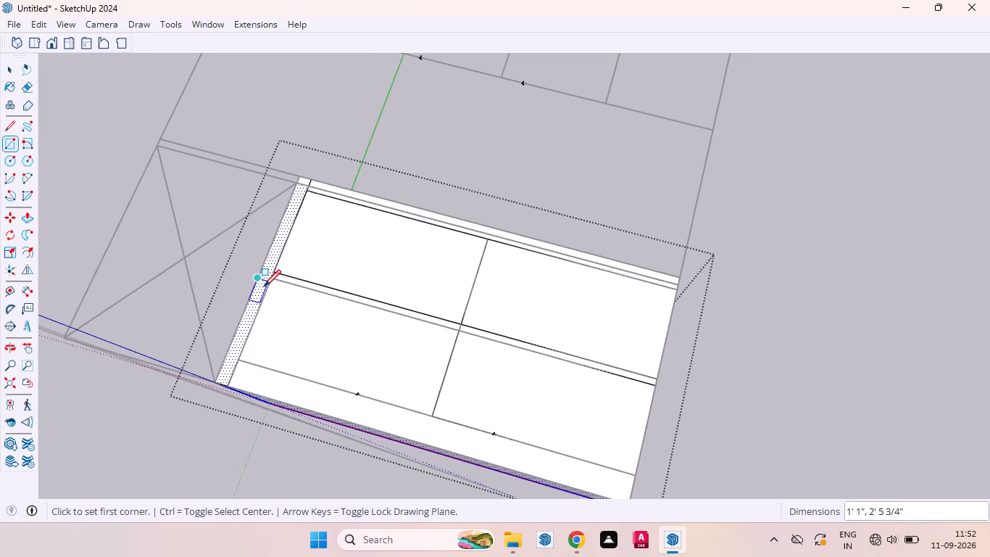
{"action": "left_click", "coordinate": [268, 284]}
{"action": "left_click", "coordinate": [432, 420]}
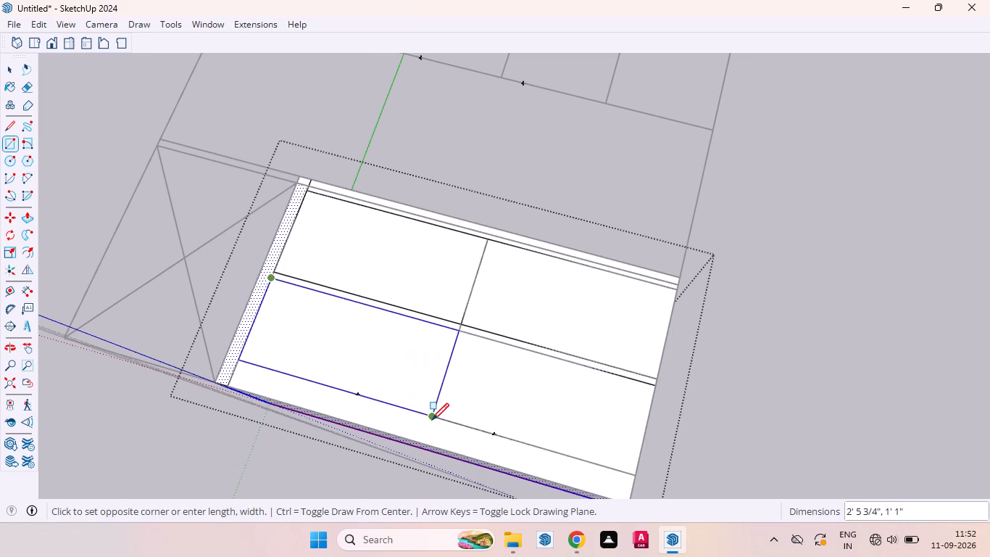
Draw the 4' 11 1/2" by 4" skirting rectangle below the lower front panels and leave the group.
{"action": "left_click", "coordinate": [241, 363]}
{"action": "scroll", "coordinate": [288, 386], "scroll_direction": "down", "scroll_amount": 4}
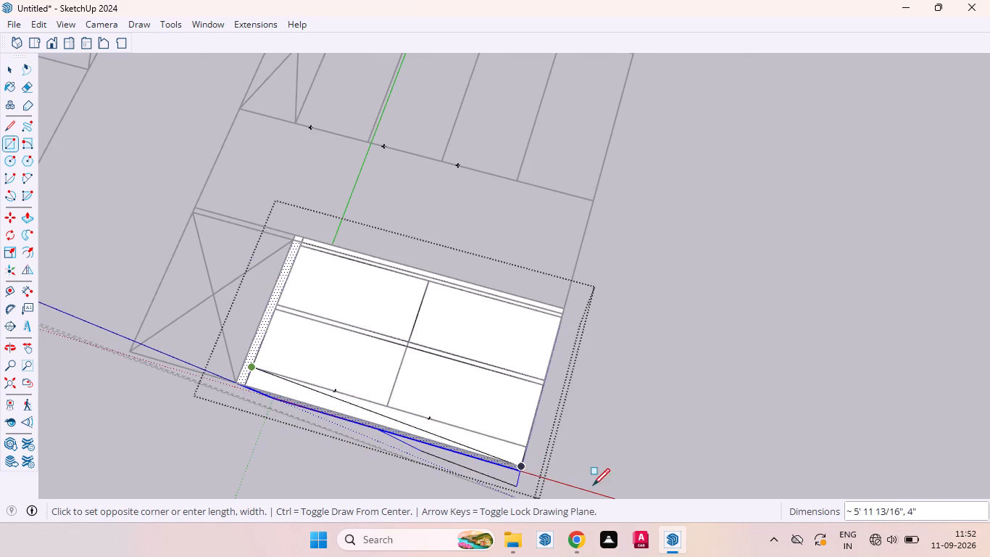
{"action": "middle_click_drag", "start_coordinate": [534, 486], "coordinate": [475, 379]}
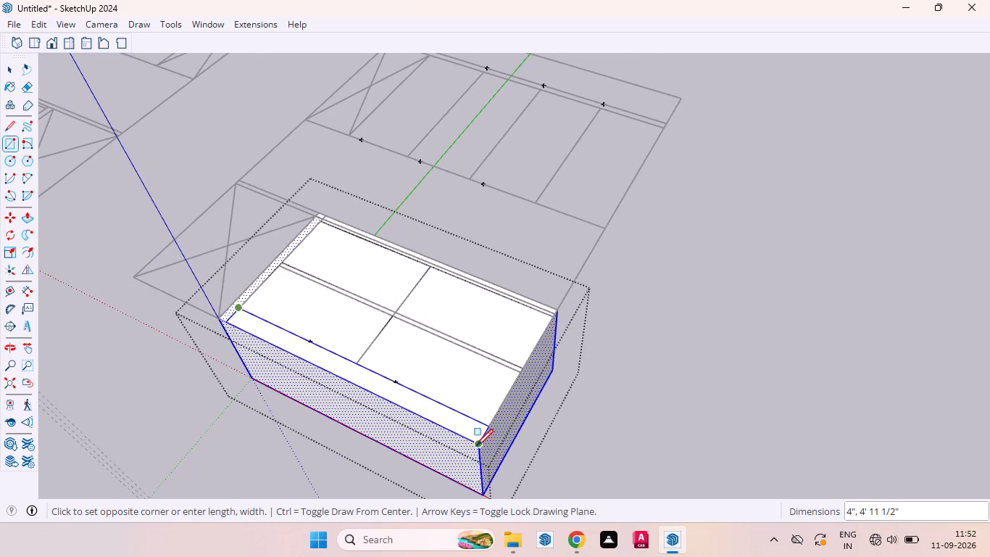
{"action": "left_click", "coordinate": [475, 446]}
{"action": "key", "text": "space"}
{"action": "left_click", "coordinate": [607, 436]}
Rotate the base unit group 90 degrees about the red axis at its lower corner so it stands upright.
{"action": "left_click", "coordinate": [445, 372]}
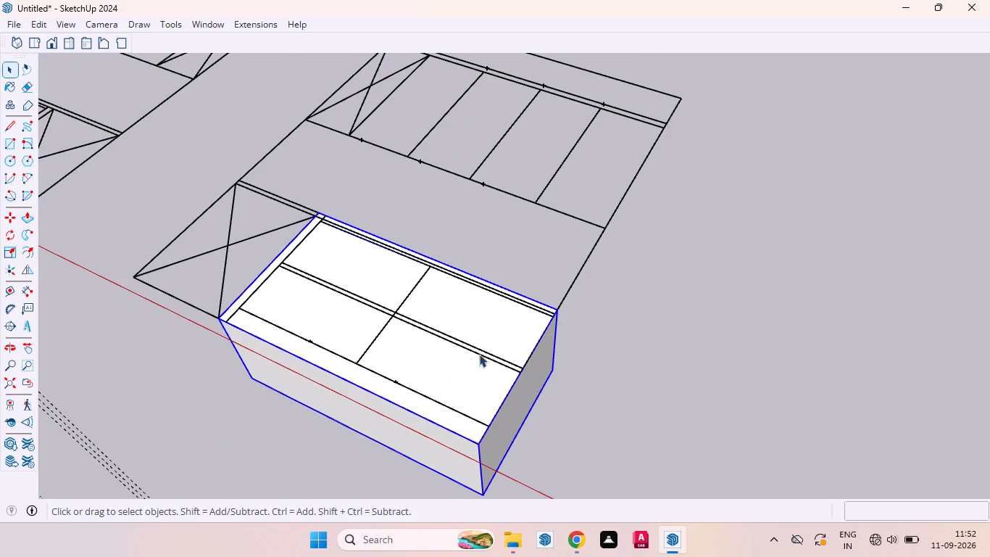
{"action": "scroll", "coordinate": [629, 289], "scroll_direction": "down", "scroll_amount": 6}
{"action": "middle_click_drag", "start_coordinate": [603, 339], "coordinate": [556, 326]}
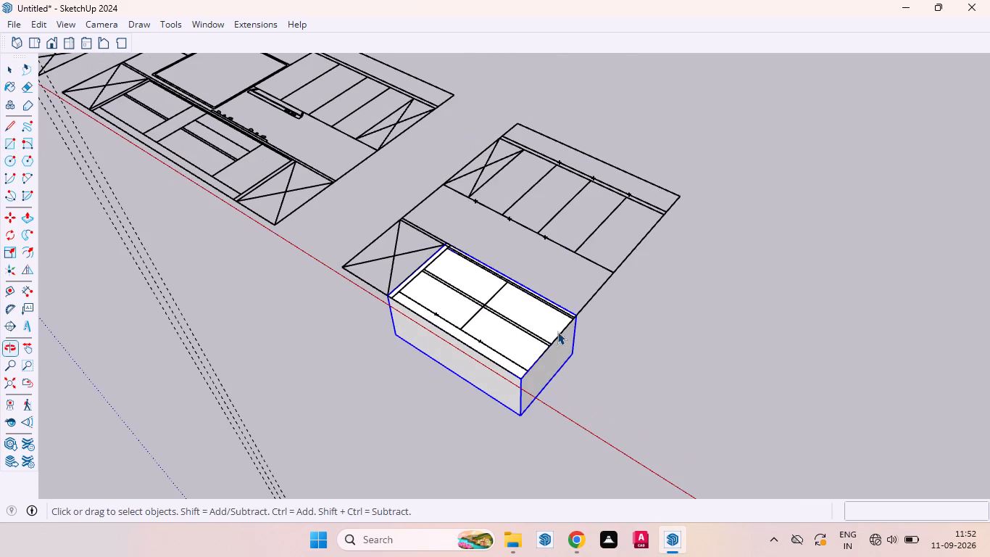
{"action": "key", "text": "q"}
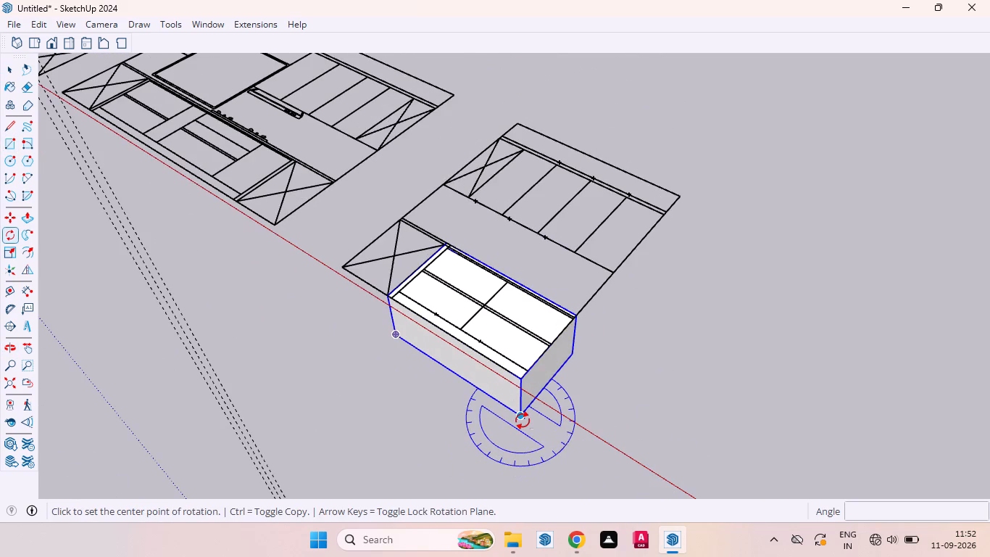
{"action": "key", "text": "Right"}
{"action": "left_click", "coordinate": [521, 421]}
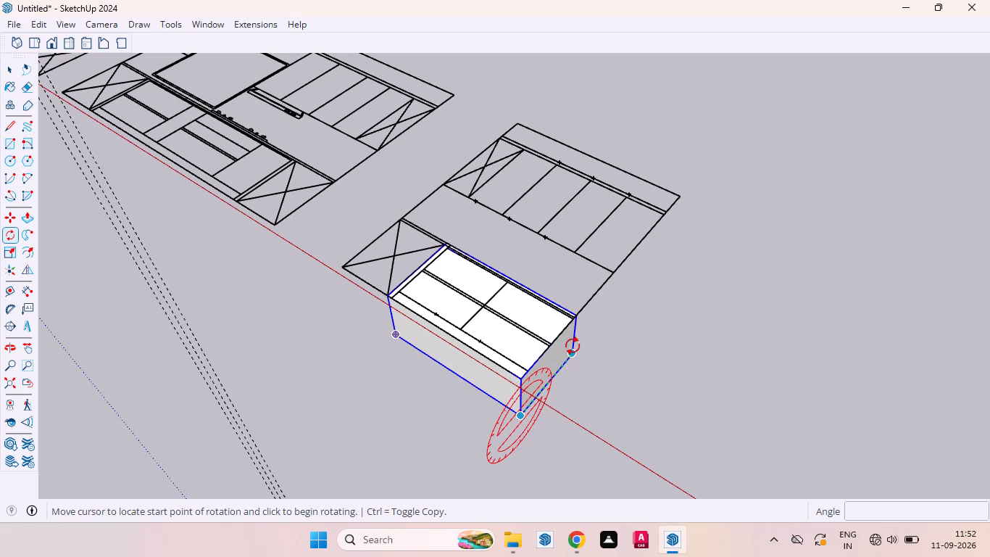
{"action": "left_click", "coordinate": [574, 358]}
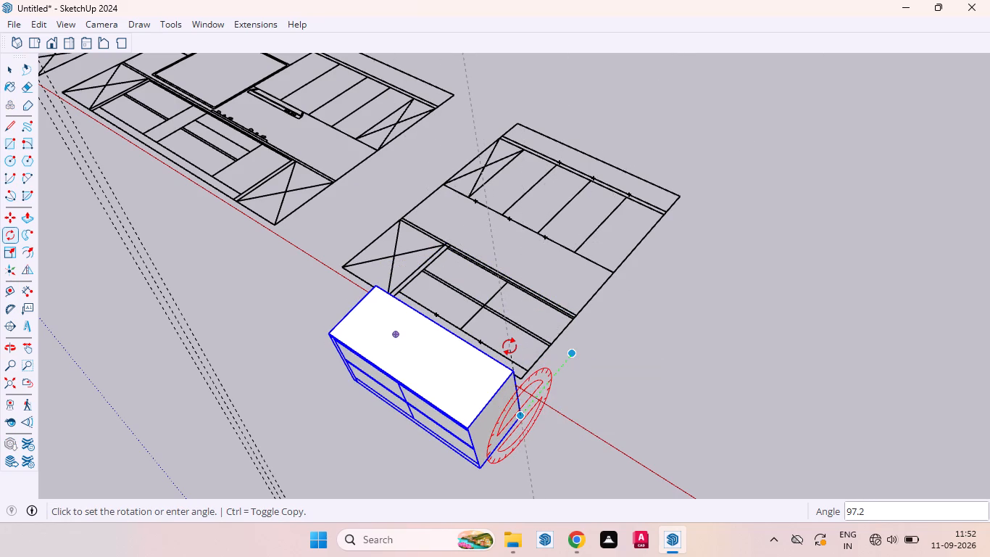
{"action": "type", "text": "90"}
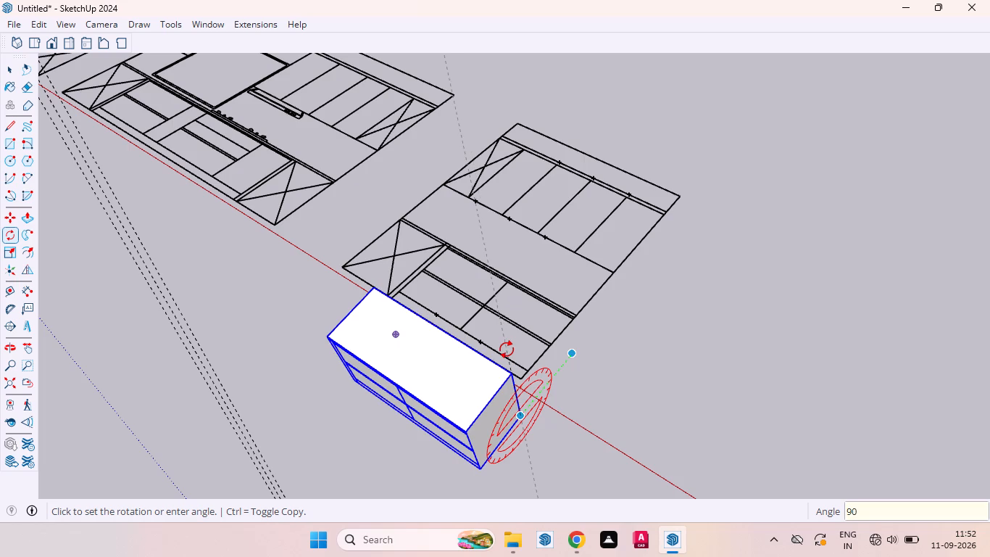
{"action": "key", "text": "Return"}
{"action": "key", "text": "space"}
{"action": "left_click", "coordinate": [527, 447]}
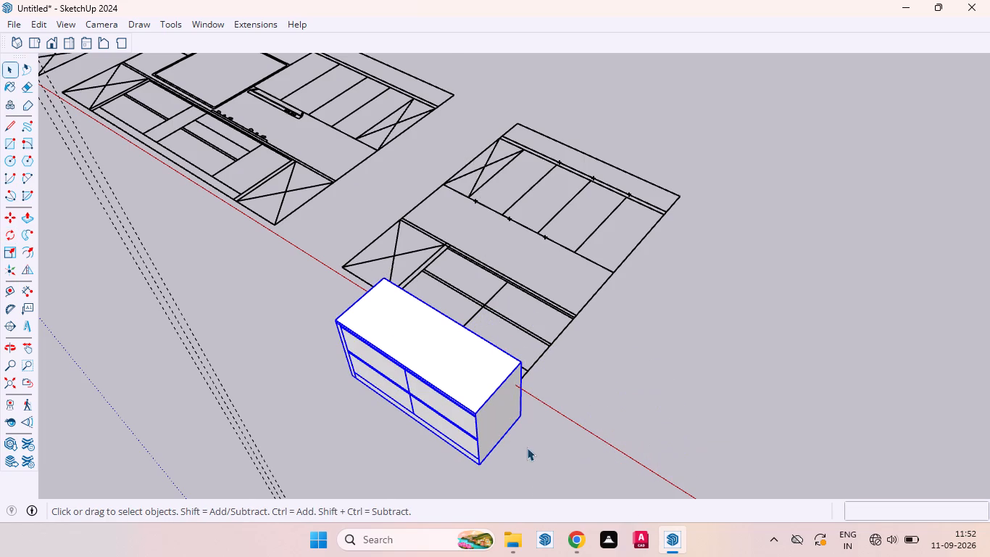
Rotate the upright base unit 90 degrees about the vertical blue axis, using a centre point just in front of it.
{"action": "scroll", "coordinate": [650, 289], "scroll_direction": "down", "scroll_amount": 3}
{"action": "middle_click_drag", "start_coordinate": [453, 392], "coordinate": [620, 279]}
{"action": "scroll", "coordinate": [505, 296], "scroll_direction": "up", "scroll_amount": 5}
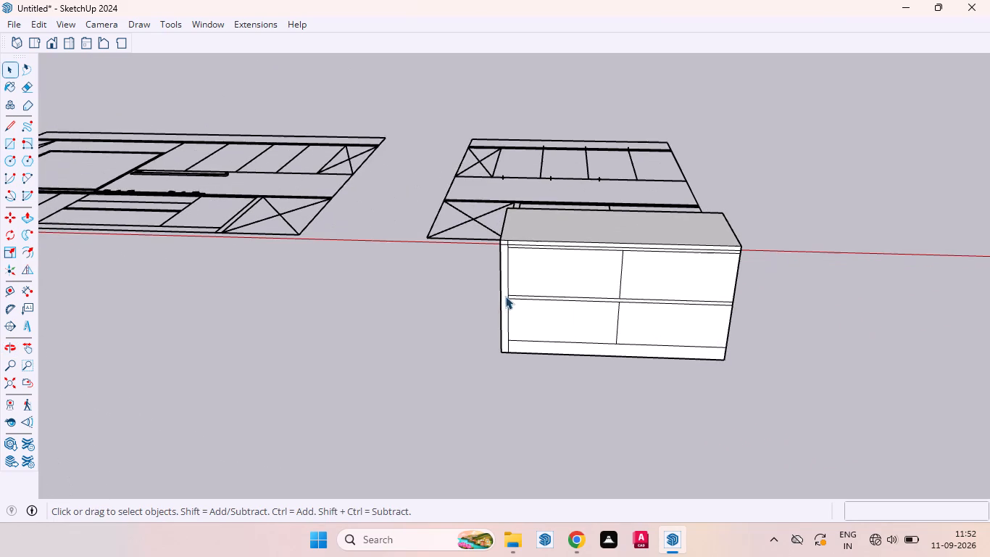
{"action": "middle_click_drag", "start_coordinate": [504, 323], "coordinate": [565, 360]}
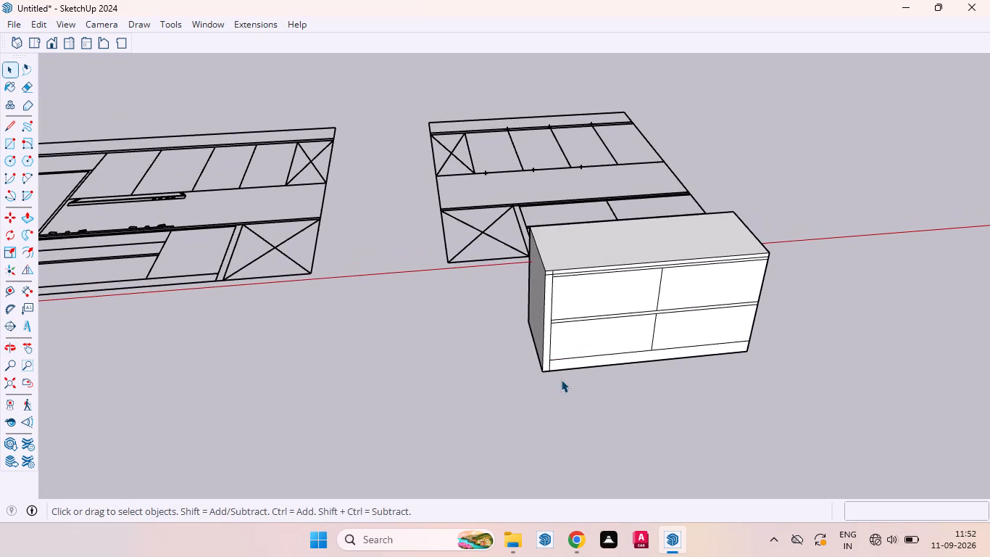
{"action": "left_click", "coordinate": [598, 242]}
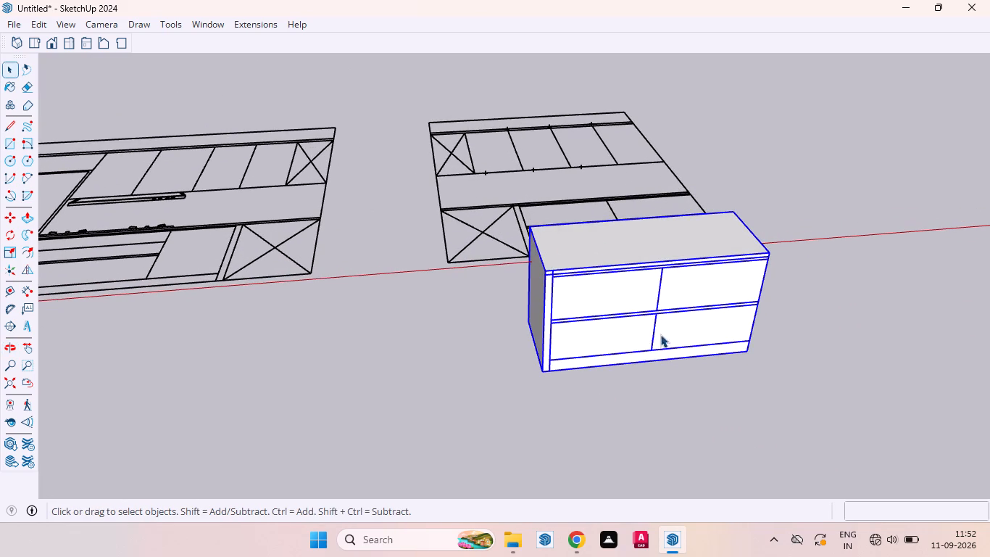
{"action": "key", "text": "q"}
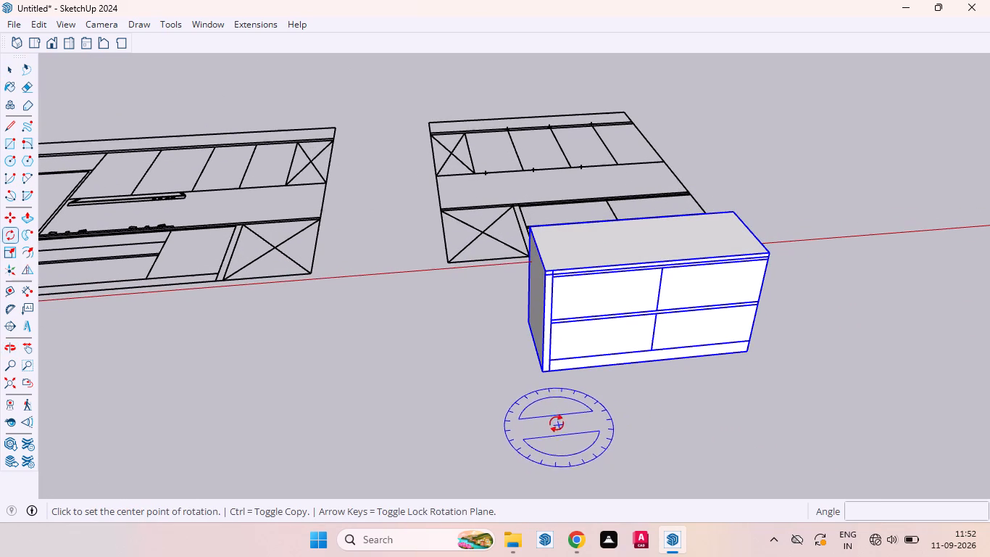
{"action": "left_click", "coordinate": [553, 403]}
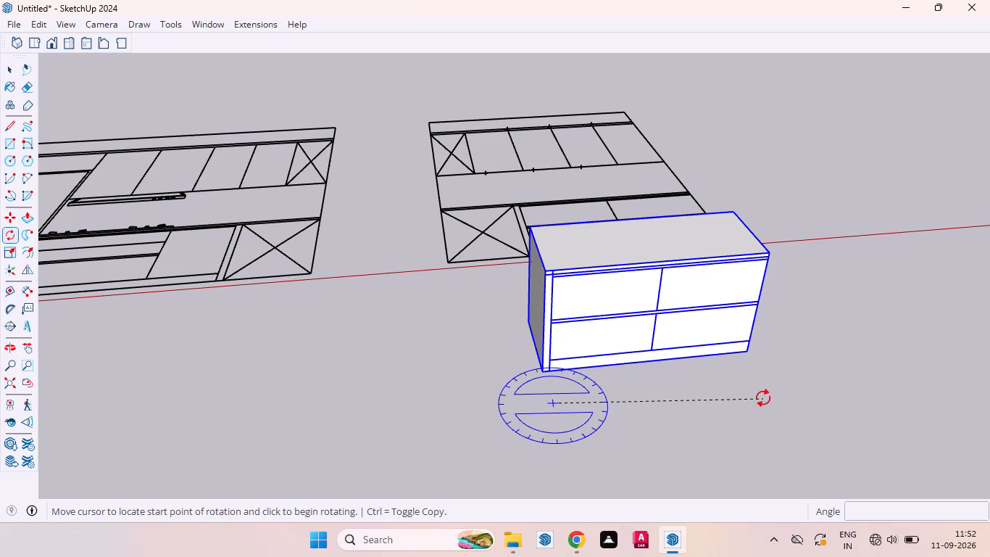
{"action": "left_click", "coordinate": [763, 395]}
{"action": "type", "text": "90"}
{"action": "key", "text": "Return"}
{"action": "key", "text": "space"}
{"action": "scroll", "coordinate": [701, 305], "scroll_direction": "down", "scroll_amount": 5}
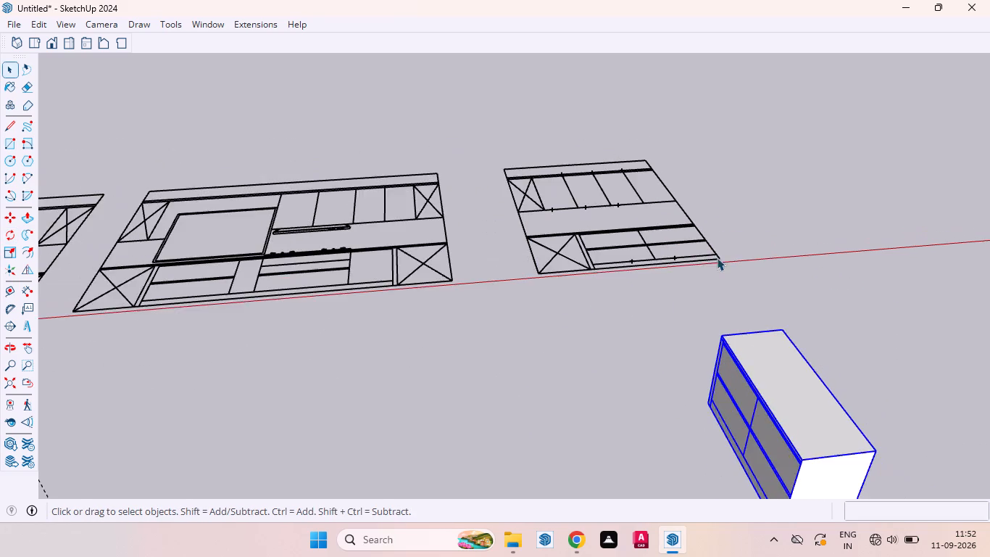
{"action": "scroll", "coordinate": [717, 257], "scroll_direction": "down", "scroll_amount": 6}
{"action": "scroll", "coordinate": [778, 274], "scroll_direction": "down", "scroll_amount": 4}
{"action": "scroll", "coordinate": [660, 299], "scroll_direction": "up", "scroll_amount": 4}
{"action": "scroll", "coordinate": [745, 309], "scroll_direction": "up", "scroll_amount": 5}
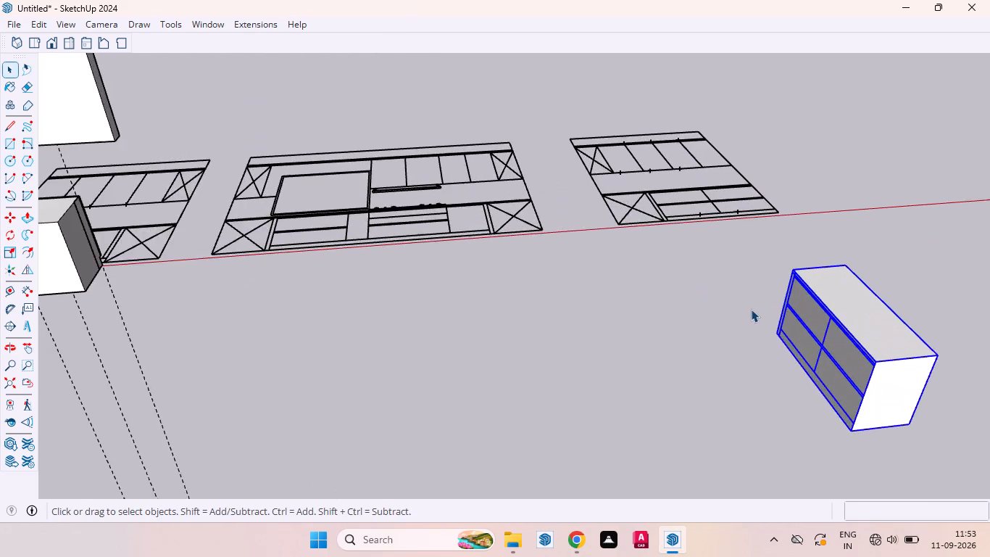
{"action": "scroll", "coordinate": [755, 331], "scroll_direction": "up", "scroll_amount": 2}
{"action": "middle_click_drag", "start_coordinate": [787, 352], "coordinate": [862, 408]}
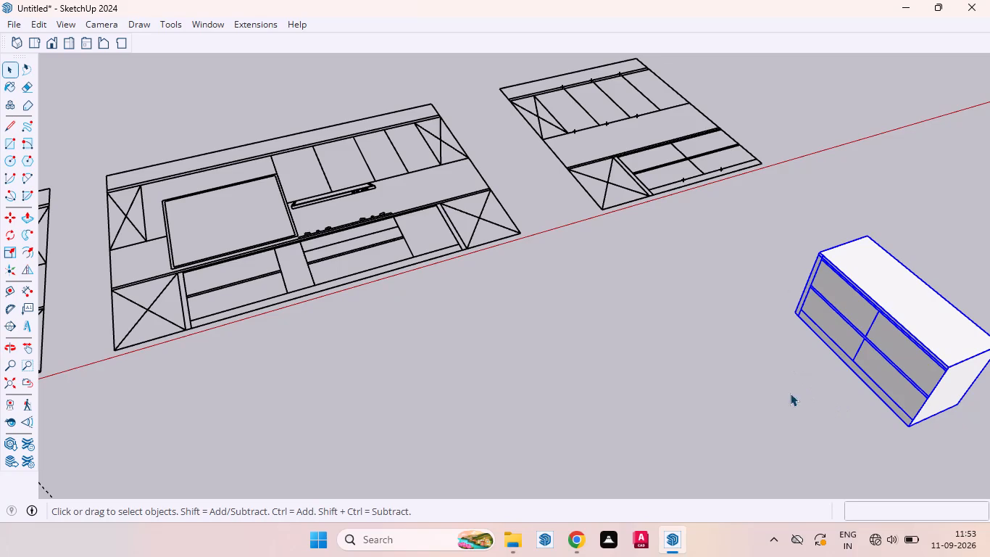
Move the upright base unit by its upper front corner to the front edge of the back wall's worktop in the kitchen model.
{"action": "key", "text": "m"}
{"action": "scroll", "coordinate": [803, 266], "scroll_direction": "up", "scroll_amount": 14}
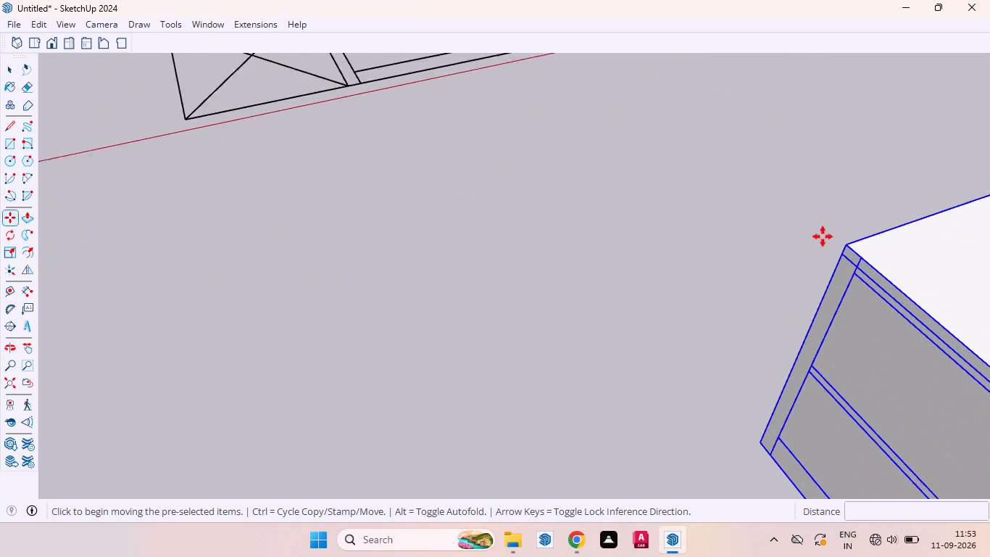
{"action": "left_click", "coordinate": [852, 240]}
{"action": "scroll", "coordinate": [828, 233], "scroll_direction": "down", "scroll_amount": 5}
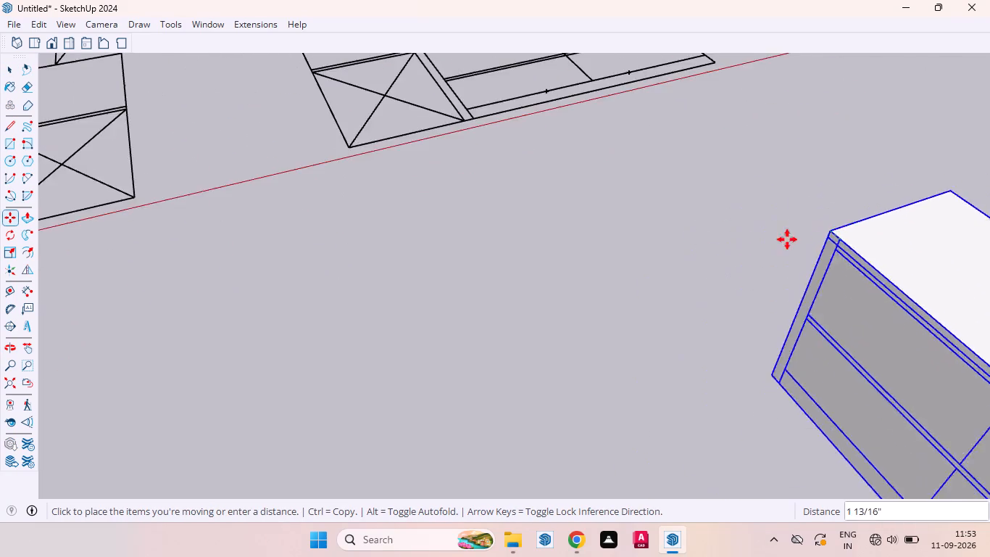
{"action": "scroll", "coordinate": [787, 239], "scroll_direction": "down", "scroll_amount": 20}
{"action": "scroll", "coordinate": [787, 239], "scroll_direction": "down", "scroll_amount": 9}
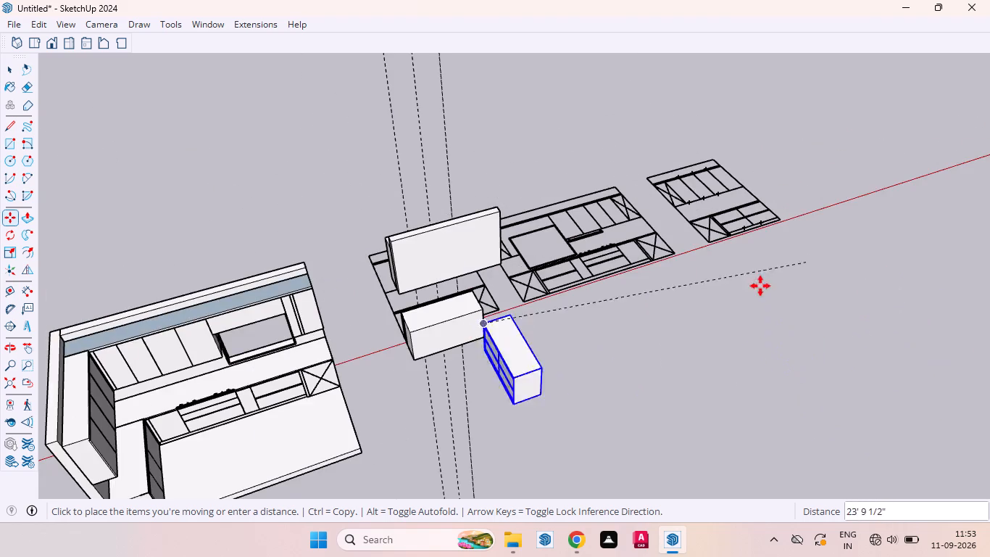
{"action": "scroll", "coordinate": [736, 286], "scroll_direction": "down", "scroll_amount": 6}
{"action": "scroll", "coordinate": [545, 332], "scroll_direction": "up", "scroll_amount": 19}
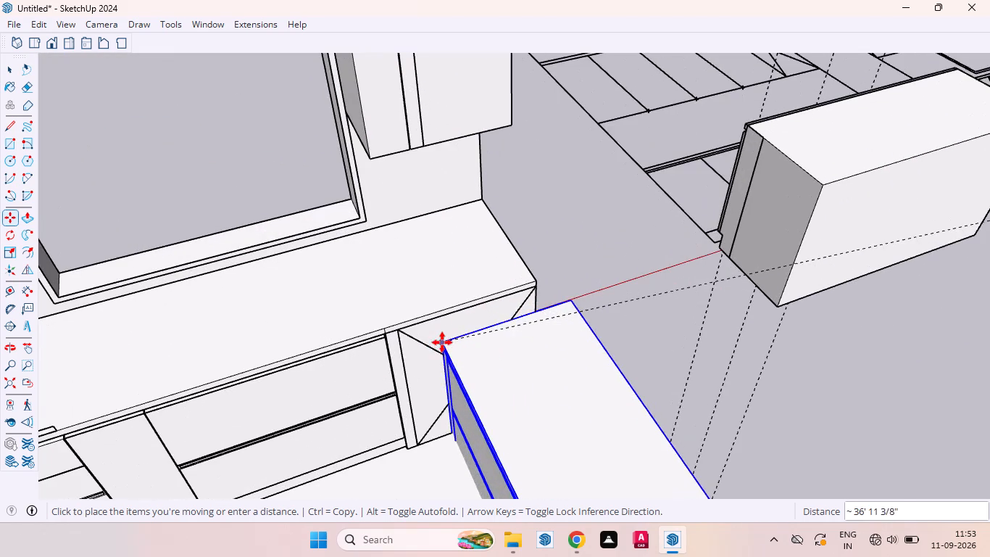
{"action": "middle_click_drag", "start_coordinate": [424, 358], "coordinate": [545, 226]}
{"action": "scroll", "coordinate": [545, 226], "scroll_direction": "up", "scroll_amount": 1}
{"action": "left_click", "coordinate": [465, 231]}
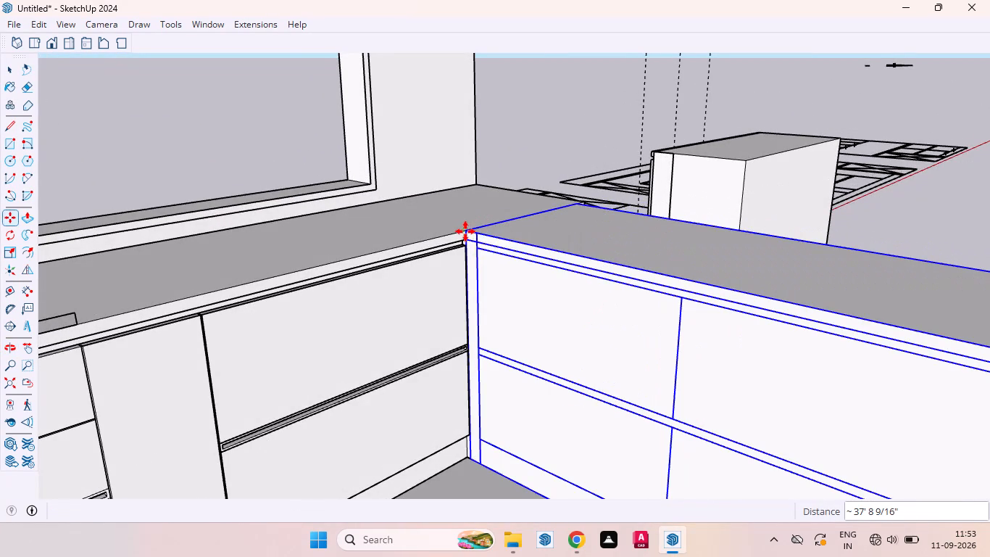
{"action": "scroll", "coordinate": [668, 258], "scroll_direction": "down", "scroll_amount": 20}
{"action": "key", "text": "space"}
{"action": "left_click", "coordinate": [744, 380]}
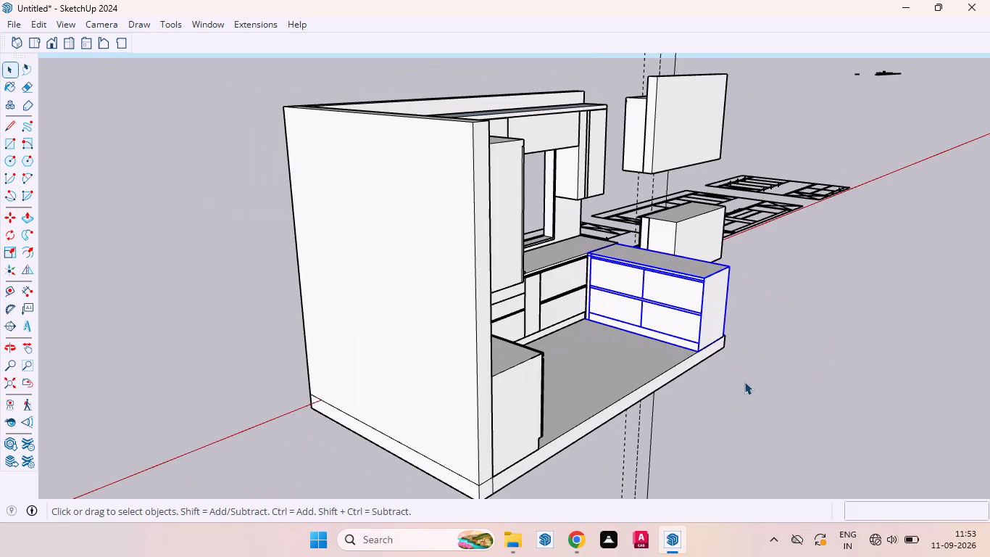
Examine how the placed base unit meets the back wall's worktop and drawer fronts at the corner.
{"action": "middle_click_drag", "start_coordinate": [751, 323], "coordinate": [564, 271]}
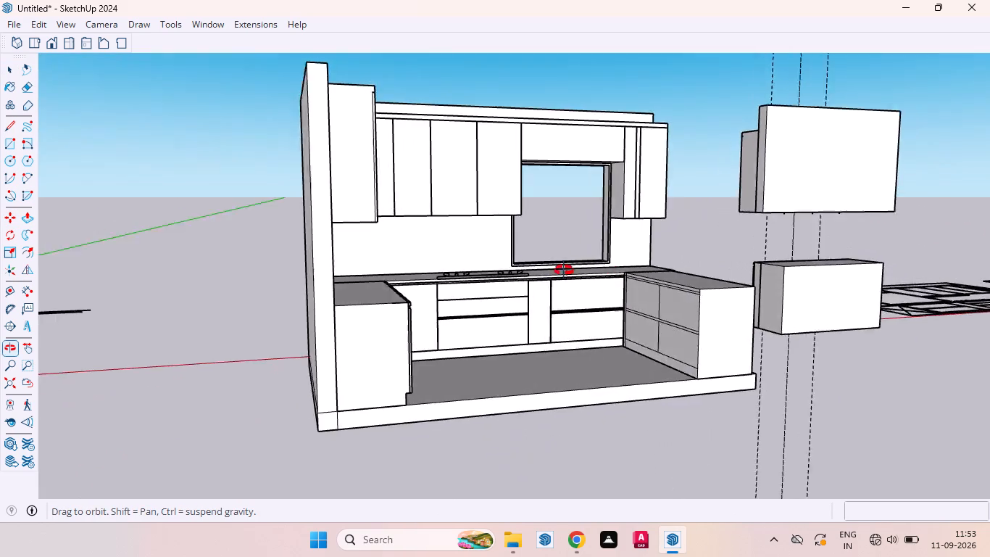
{"action": "middle_click_drag", "start_coordinate": [564, 271], "coordinate": [555, 273]}
{"action": "scroll", "coordinate": [720, 316], "scroll_direction": "up", "scroll_amount": 4}
{"action": "scroll", "coordinate": [649, 339], "scroll_direction": "down", "scroll_amount": 5}
{"action": "scroll", "coordinate": [611, 390], "scroll_direction": "down", "scroll_amount": 6}
{"action": "scroll", "coordinate": [644, 242], "scroll_direction": "up", "scroll_amount": 4}
{"action": "scroll", "coordinate": [599, 259], "scroll_direction": "down", "scroll_amount": 4}
{"action": "scroll", "coordinate": [569, 381], "scroll_direction": "up", "scroll_amount": 3}
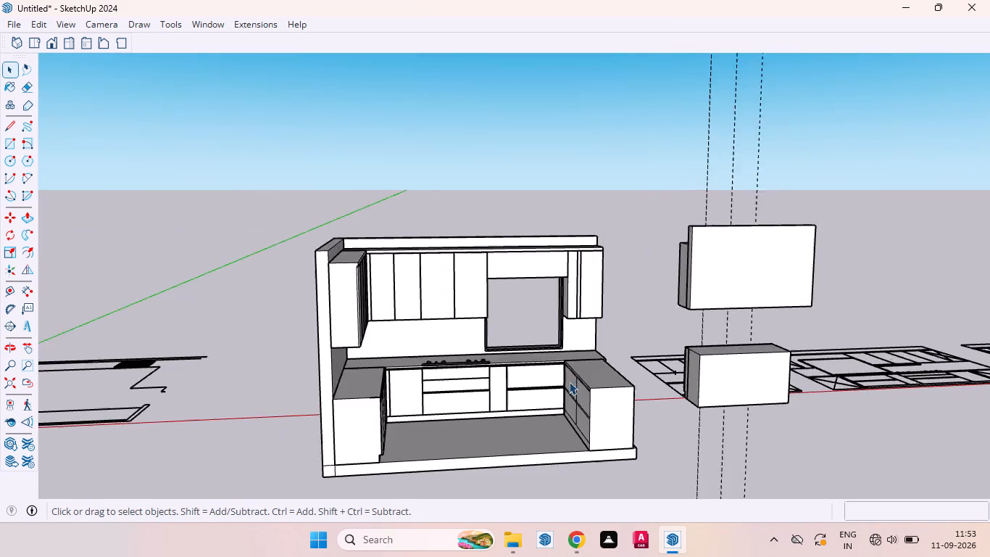
{"action": "scroll", "coordinate": [569, 381], "scroll_direction": "up", "scroll_amount": 13}
{"action": "middle_click_drag", "start_coordinate": [674, 359], "coordinate": [858, 355]}
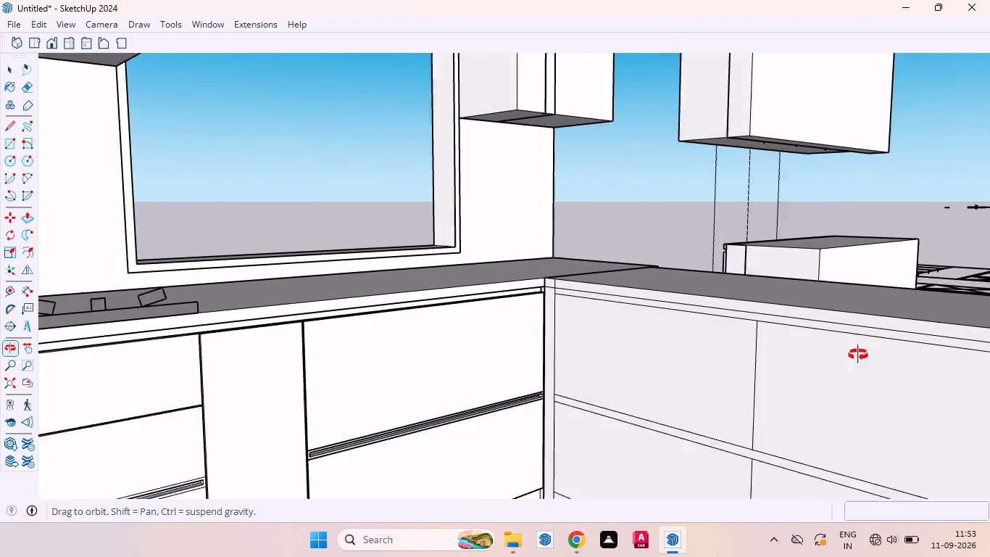
{"action": "middle_click_drag", "start_coordinate": [858, 355], "coordinate": [744, 327]}
{"action": "scroll", "coordinate": [744, 326], "scroll_direction": "up", "scroll_amount": 1}
{"action": "scroll", "coordinate": [871, 312], "scroll_direction": "down", "scroll_amount": 4}
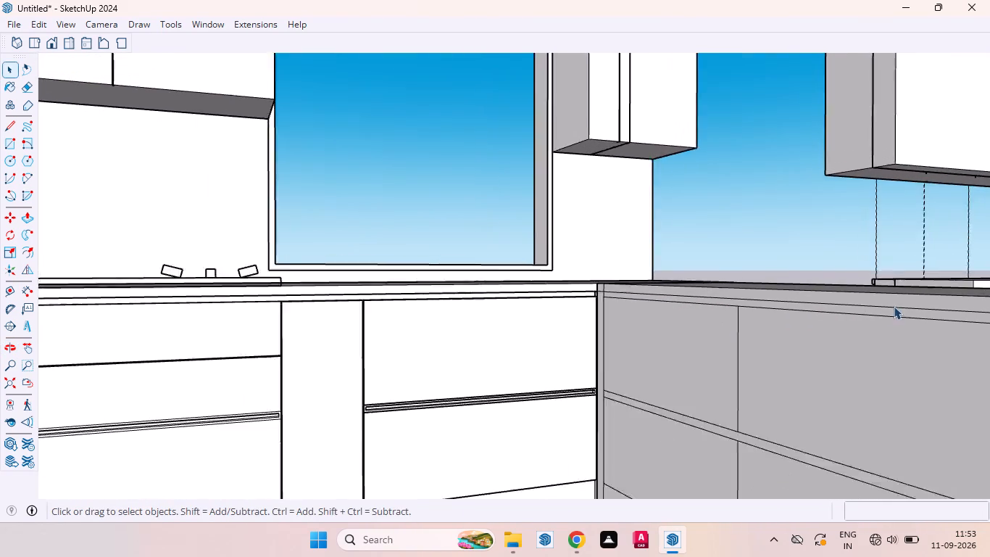
{"action": "scroll", "coordinate": [894, 306], "scroll_direction": "down", "scroll_amount": 8}
{"action": "scroll", "coordinate": [807, 346], "scroll_direction": "down", "scroll_amount": 7}
{"action": "scroll", "coordinate": [725, 337], "scroll_direction": "up", "scroll_amount": 10}
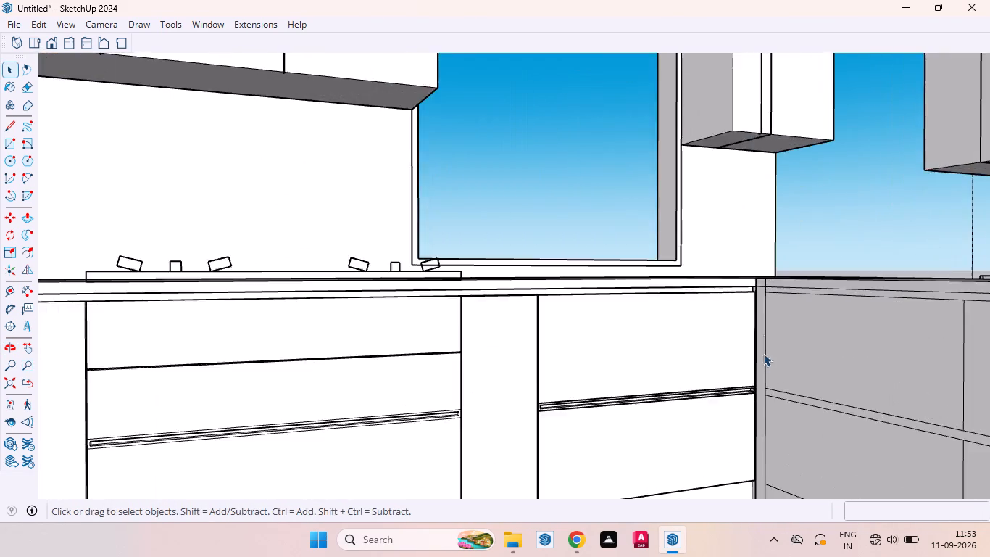
{"action": "scroll", "coordinate": [763, 353], "scroll_direction": "up", "scroll_amount": 7}
{"action": "middle_click_drag", "start_coordinate": [754, 381], "coordinate": [649, 396]}
{"action": "scroll", "coordinate": [658, 396], "scroll_direction": "up", "scroll_amount": 1}
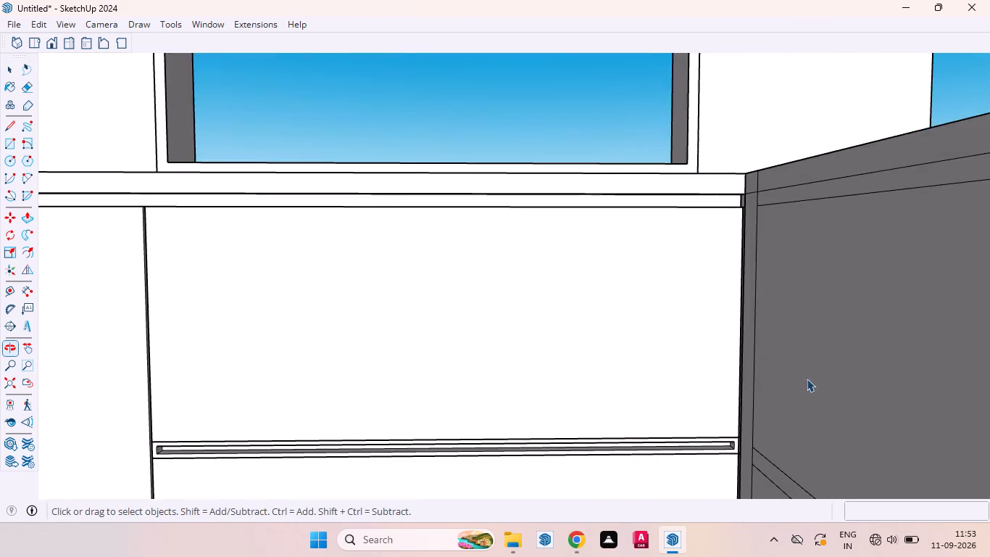
{"action": "scroll", "coordinate": [807, 379], "scroll_direction": "down", "scroll_amount": 20}
{"action": "scroll", "coordinate": [807, 379], "scroll_direction": "down", "scroll_amount": 6}
{"action": "scroll", "coordinate": [776, 271], "scroll_direction": "up", "scroll_amount": 5}
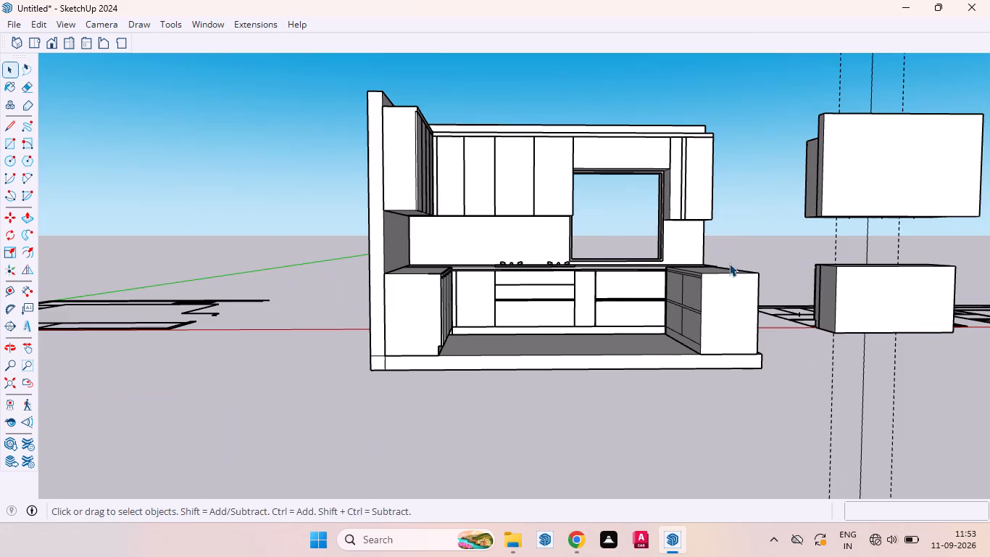
{"action": "middle_click_drag", "start_coordinate": [729, 263], "coordinate": [623, 342]}
{"action": "scroll", "coordinate": [611, 344], "scroll_direction": "down", "scroll_amount": 3}
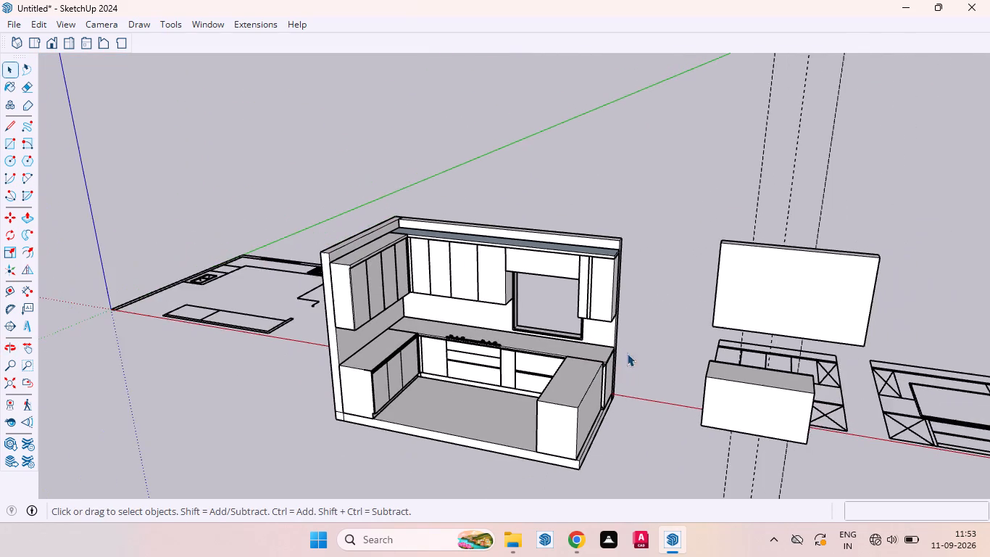
Move the base unit 2" so its rear top corner meets the worktop's end corner.
{"action": "scroll", "coordinate": [612, 374], "scroll_direction": "up", "scroll_amount": 4}
{"action": "middle_click_drag", "start_coordinate": [562, 384], "coordinate": [523, 294]}
{"action": "left_click", "coordinate": [535, 361]}
{"action": "middle_click_drag", "start_coordinate": [588, 384], "coordinate": [536, 440]}
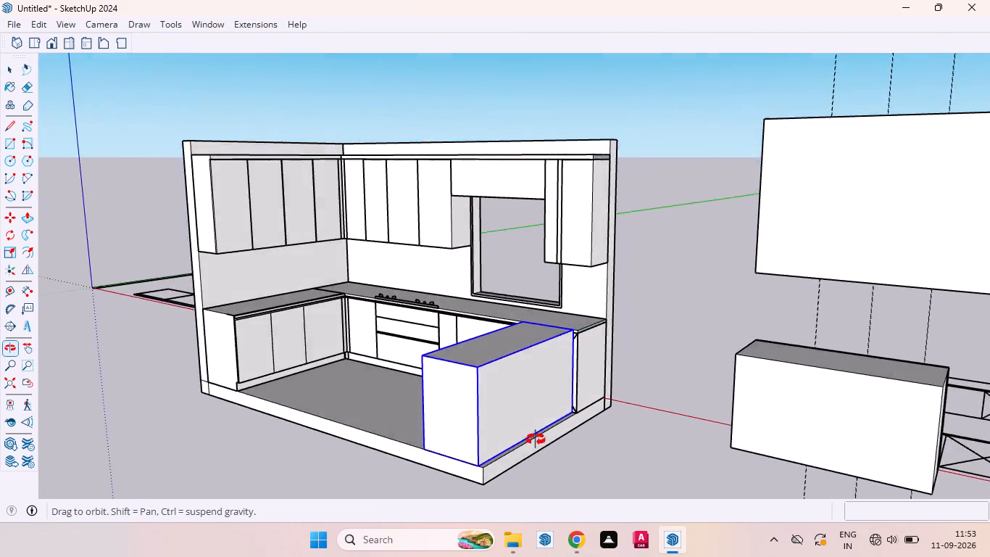
{"action": "middle_click_drag", "start_coordinate": [536, 440], "coordinate": [490, 489]}
{"action": "key", "text": "m"}
{"action": "scroll", "coordinate": [550, 377], "scroll_direction": "up", "scroll_amount": 9}
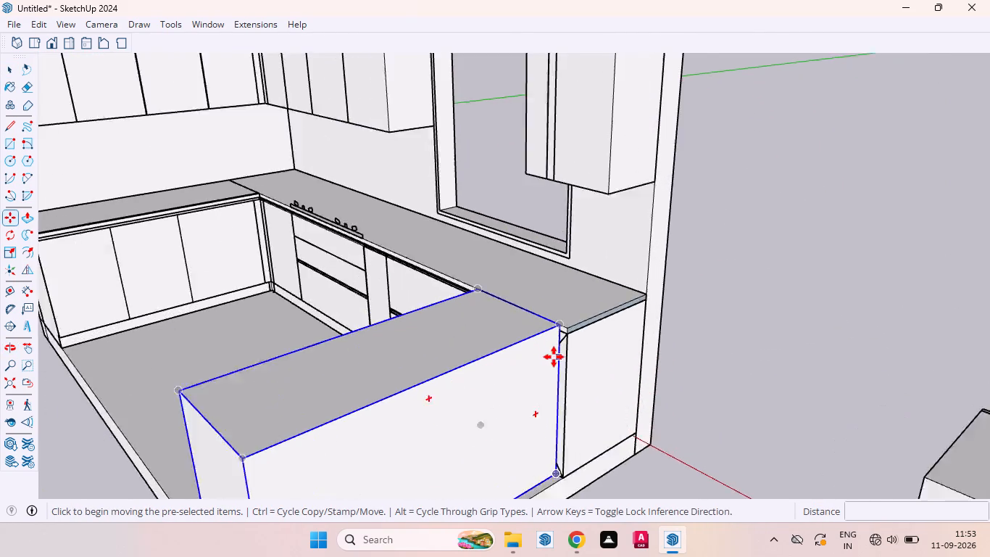
{"action": "scroll", "coordinate": [554, 357], "scroll_direction": "up", "scroll_amount": 1}
{"action": "left_click", "coordinate": [560, 314]}
{"action": "left_click", "coordinate": [572, 320]}
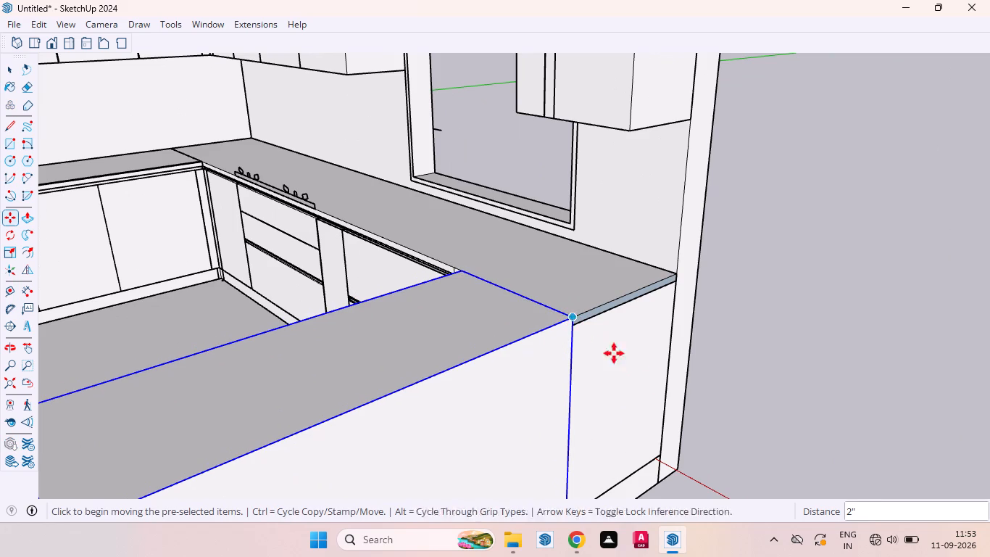
{"action": "key", "text": "space"}
{"action": "scroll", "coordinate": [772, 337], "scroll_direction": "down", "scroll_amount": 10}
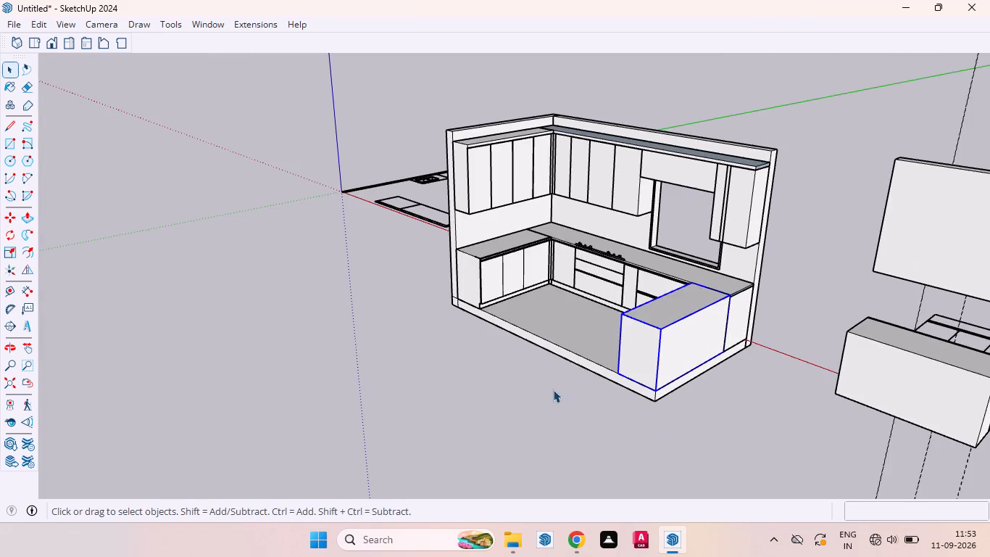
{"action": "middle_click_drag", "start_coordinate": [563, 398], "coordinate": [741, 376]}
{"action": "left_click", "coordinate": [727, 368]}
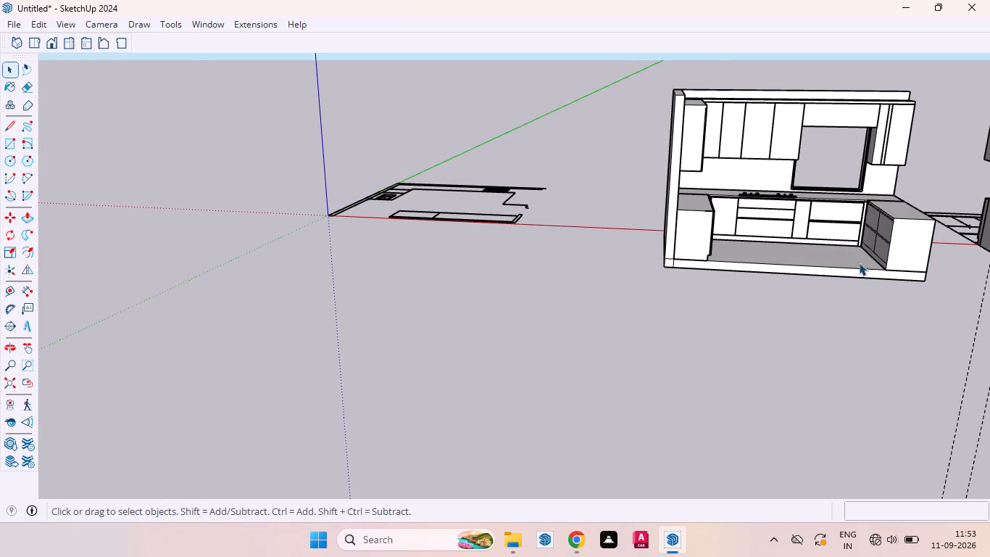
Review the assembled kitchen from several angles, checking the aligned base unit against the worktop, drawers and floor.
{"action": "scroll", "coordinate": [929, 144], "scroll_direction": "up", "scroll_amount": 5}
{"action": "scroll", "coordinate": [910, 181], "scroll_direction": "down", "scroll_amount": 4}
{"action": "middle_click_drag", "start_coordinate": [873, 254], "coordinate": [865, 199]}
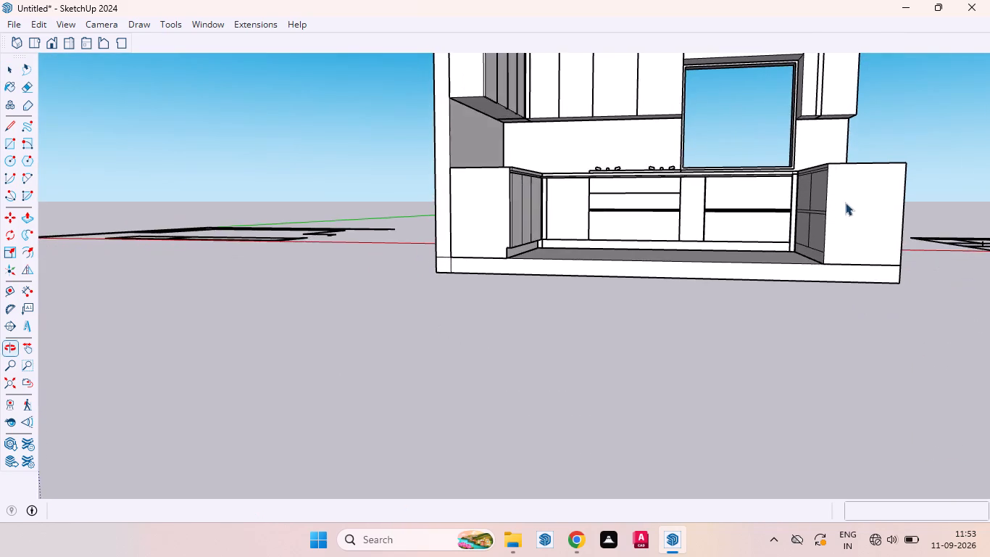
{"action": "scroll", "coordinate": [837, 214], "scroll_direction": "up", "scroll_amount": 4}
{"action": "middle_click_drag", "start_coordinate": [802, 237], "coordinate": [839, 374]}
{"action": "scroll", "coordinate": [754, 311], "scroll_direction": "down", "scroll_amount": 6}
{"action": "middle_click_drag", "start_coordinate": [720, 329], "coordinate": [670, 264]}
{"action": "scroll", "coordinate": [670, 264], "scroll_direction": "up", "scroll_amount": 1}
{"action": "scroll", "coordinate": [680, 351], "scroll_direction": "down", "scroll_amount": 4}
{"action": "scroll", "coordinate": [517, 297], "scroll_direction": "down", "scroll_amount": 2}
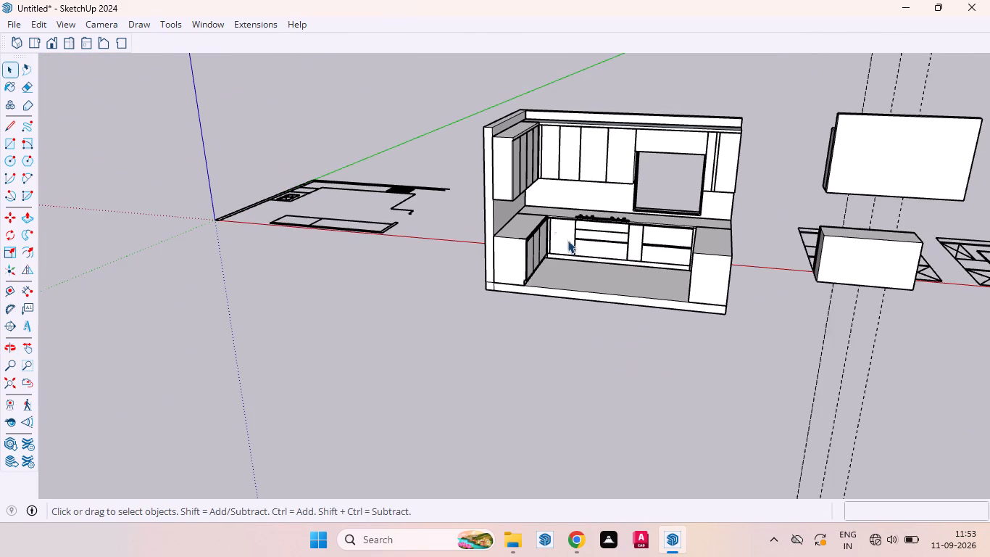
{"action": "scroll", "coordinate": [669, 136], "scroll_direction": "up", "scroll_amount": 5}
{"action": "middle_click_drag", "start_coordinate": [677, 201], "coordinate": [687, 164]}
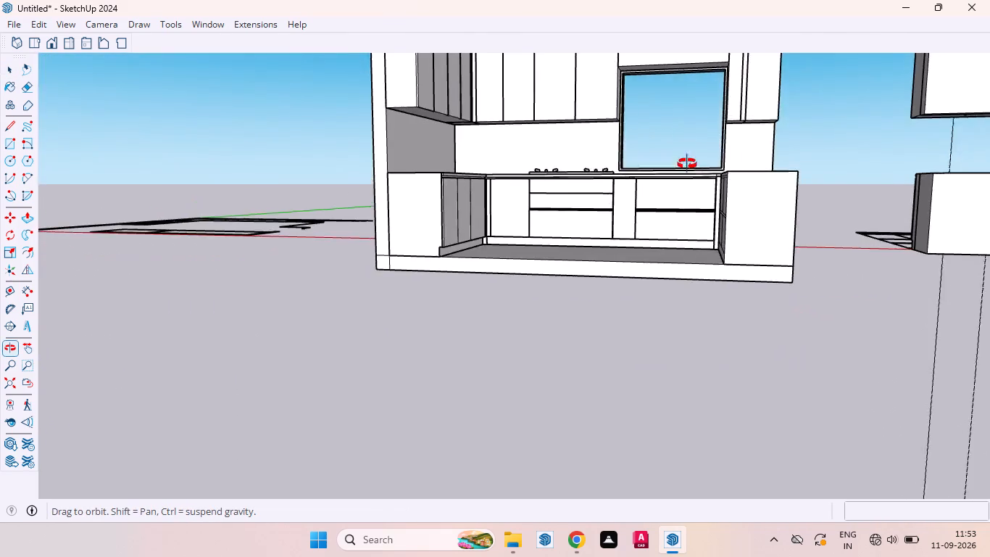
{"action": "middle_click_drag", "start_coordinate": [687, 164], "coordinate": [691, 175]}
{"action": "scroll", "coordinate": [691, 175], "scroll_direction": "up", "scroll_amount": 1}
{"action": "scroll", "coordinate": [649, 193], "scroll_direction": "down", "scroll_amount": 3}
{"action": "middle_click_drag", "start_coordinate": [625, 208], "coordinate": [578, 192]}
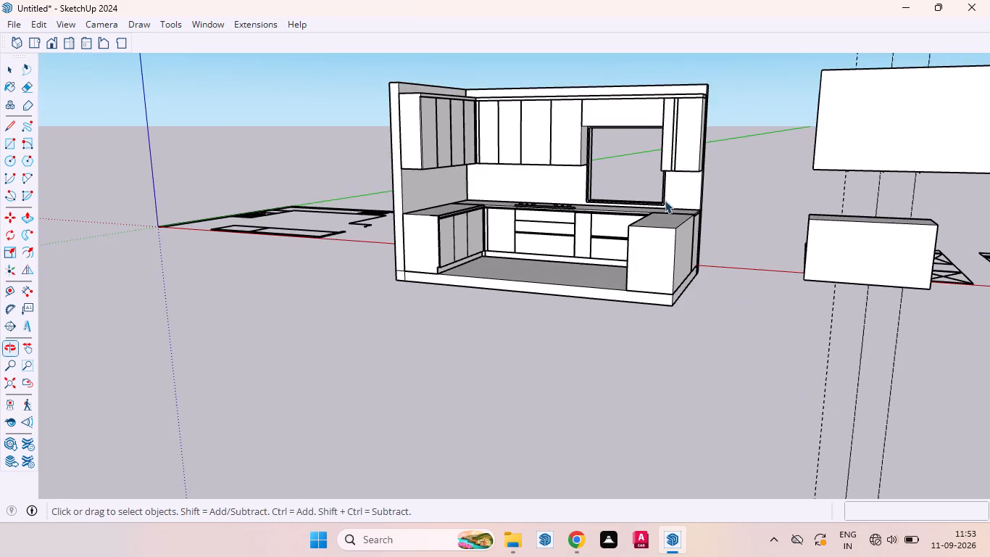
{"action": "scroll", "coordinate": [606, 231], "scroll_direction": "down", "scroll_amount": 4}
{"action": "middle_click_drag", "start_coordinate": [603, 233], "coordinate": [667, 242]}
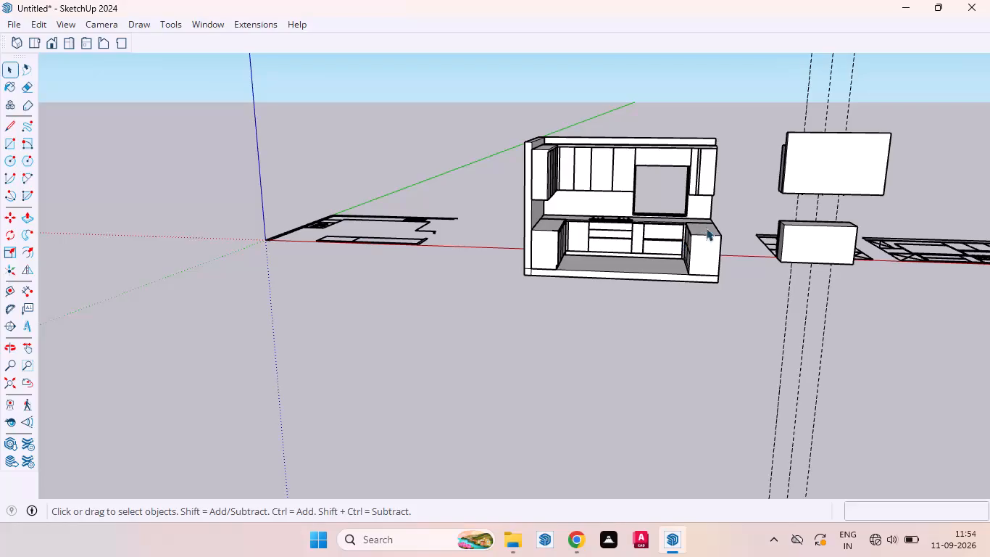
{"action": "scroll", "coordinate": [681, 254], "scroll_direction": "down", "scroll_amount": 1}
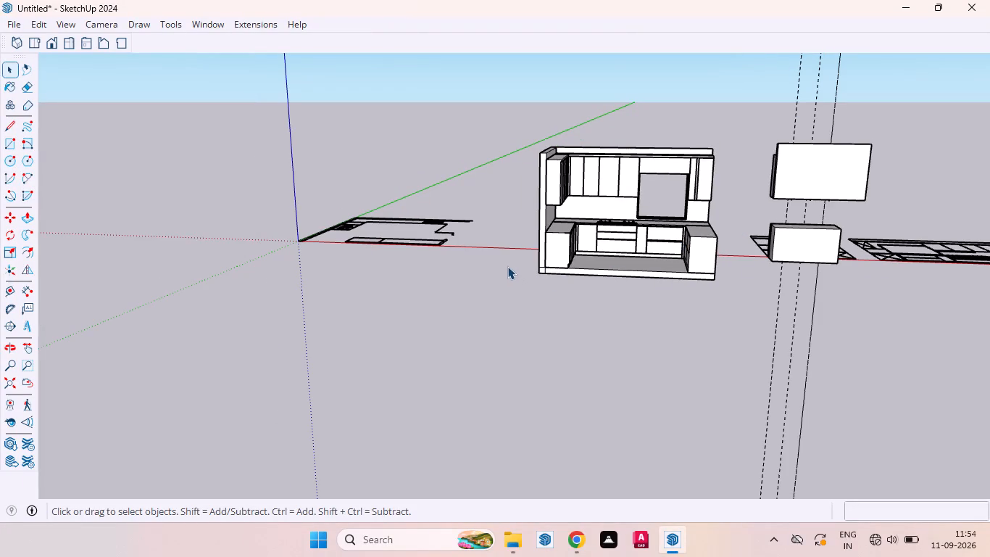
{"action": "scroll", "coordinate": [704, 194], "scroll_direction": "down", "scroll_amount": 3}
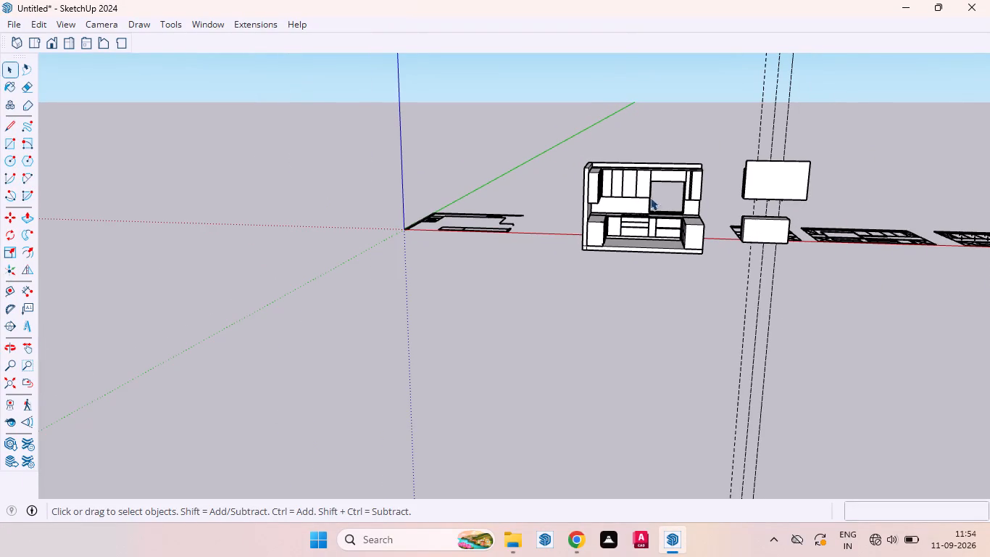
{"action": "scroll", "coordinate": [659, 189], "scroll_direction": "up", "scroll_amount": 3}
{"action": "middle_click_drag", "start_coordinate": [721, 202], "coordinate": [694, 206]}
{"action": "scroll", "coordinate": [520, 188], "scroll_direction": "down", "scroll_amount": 5}
{"action": "scroll", "coordinate": [589, 209], "scroll_direction": "down", "scroll_amount": 4}
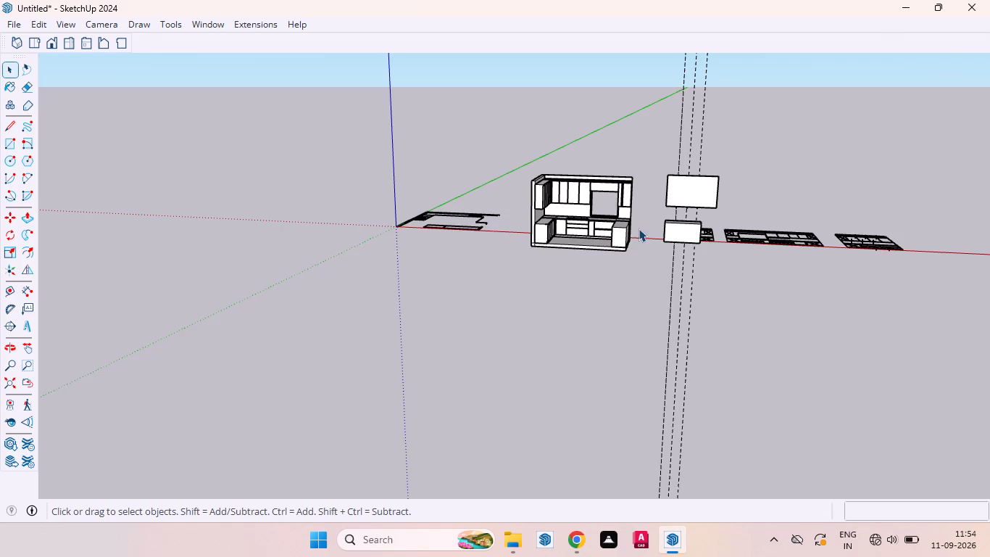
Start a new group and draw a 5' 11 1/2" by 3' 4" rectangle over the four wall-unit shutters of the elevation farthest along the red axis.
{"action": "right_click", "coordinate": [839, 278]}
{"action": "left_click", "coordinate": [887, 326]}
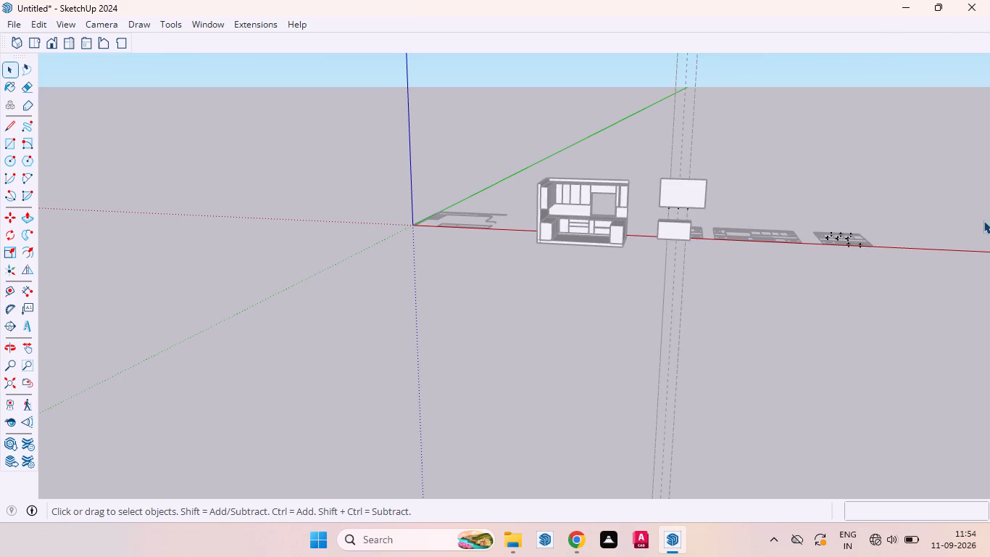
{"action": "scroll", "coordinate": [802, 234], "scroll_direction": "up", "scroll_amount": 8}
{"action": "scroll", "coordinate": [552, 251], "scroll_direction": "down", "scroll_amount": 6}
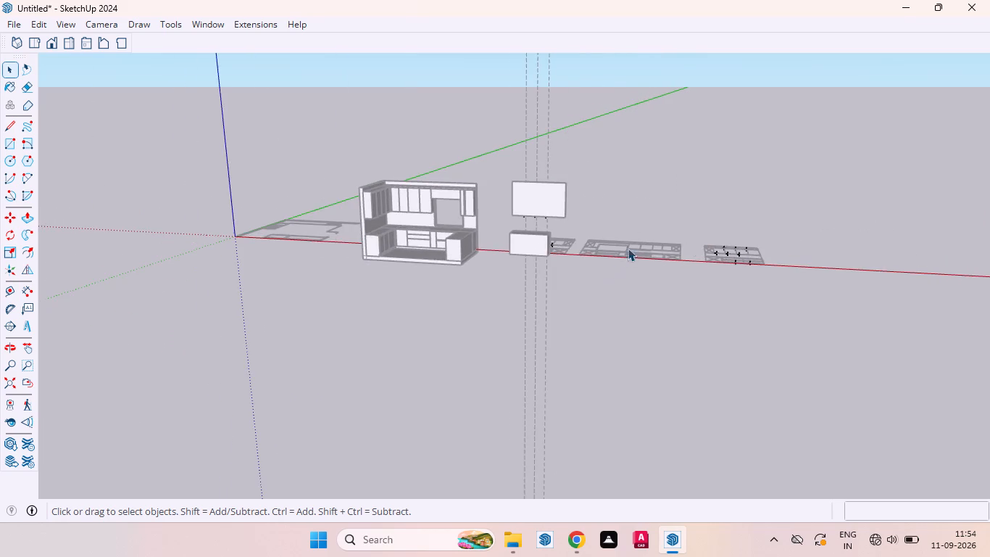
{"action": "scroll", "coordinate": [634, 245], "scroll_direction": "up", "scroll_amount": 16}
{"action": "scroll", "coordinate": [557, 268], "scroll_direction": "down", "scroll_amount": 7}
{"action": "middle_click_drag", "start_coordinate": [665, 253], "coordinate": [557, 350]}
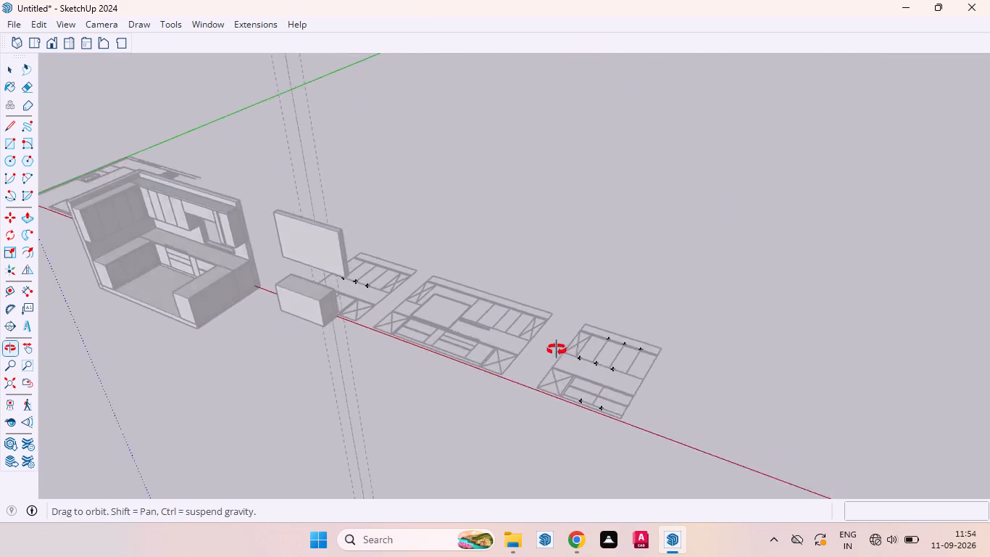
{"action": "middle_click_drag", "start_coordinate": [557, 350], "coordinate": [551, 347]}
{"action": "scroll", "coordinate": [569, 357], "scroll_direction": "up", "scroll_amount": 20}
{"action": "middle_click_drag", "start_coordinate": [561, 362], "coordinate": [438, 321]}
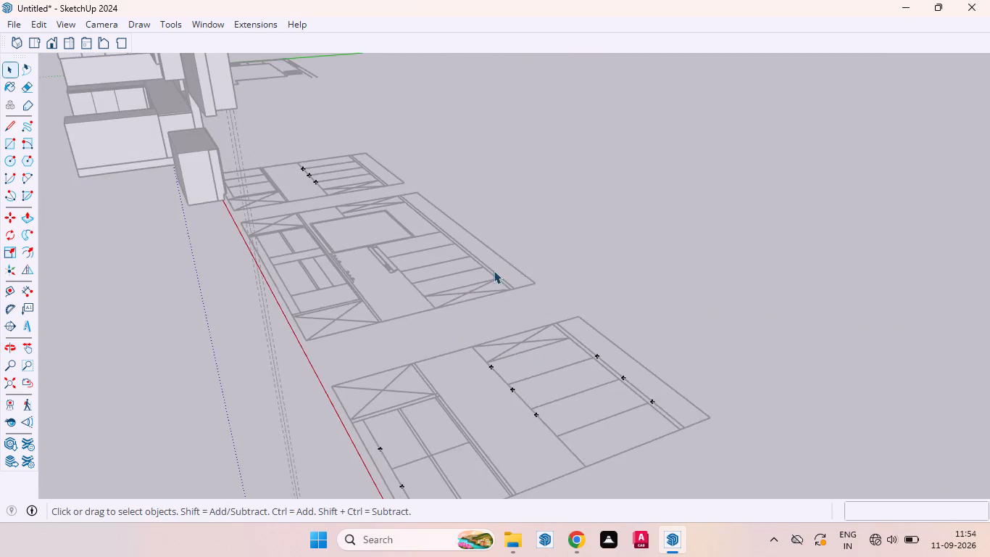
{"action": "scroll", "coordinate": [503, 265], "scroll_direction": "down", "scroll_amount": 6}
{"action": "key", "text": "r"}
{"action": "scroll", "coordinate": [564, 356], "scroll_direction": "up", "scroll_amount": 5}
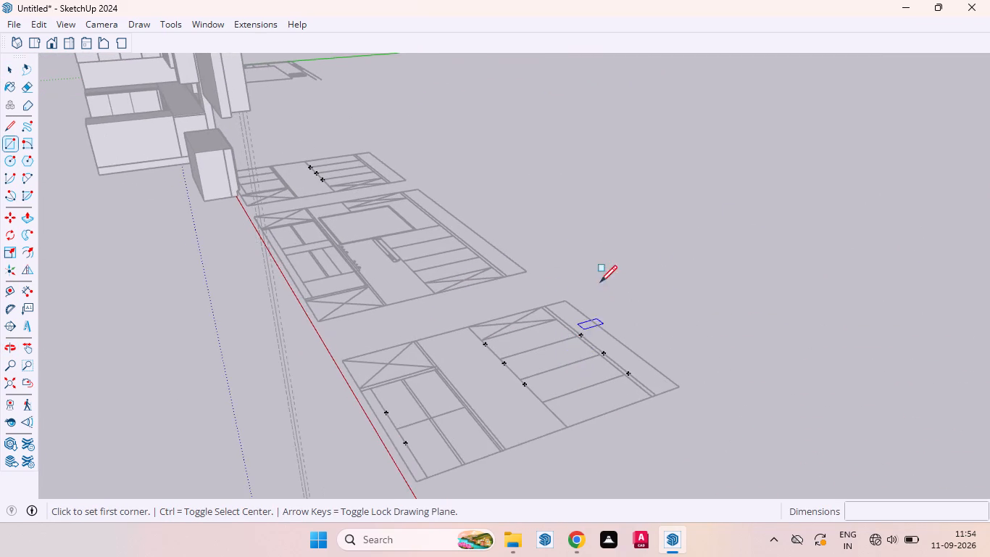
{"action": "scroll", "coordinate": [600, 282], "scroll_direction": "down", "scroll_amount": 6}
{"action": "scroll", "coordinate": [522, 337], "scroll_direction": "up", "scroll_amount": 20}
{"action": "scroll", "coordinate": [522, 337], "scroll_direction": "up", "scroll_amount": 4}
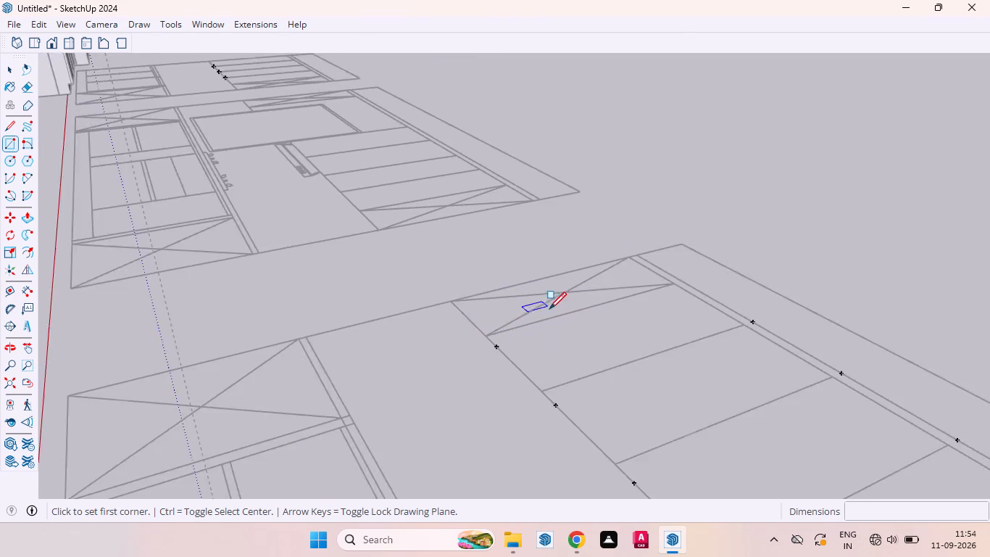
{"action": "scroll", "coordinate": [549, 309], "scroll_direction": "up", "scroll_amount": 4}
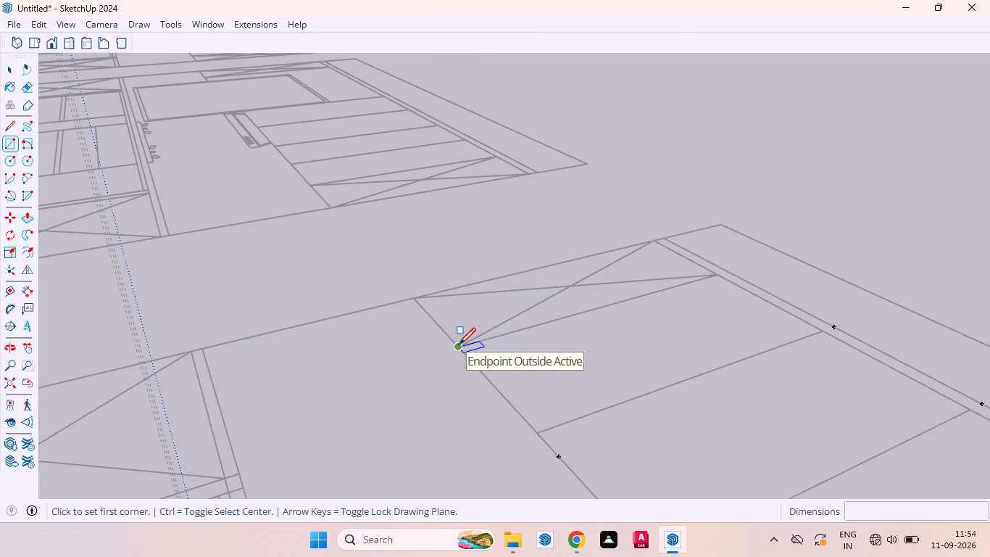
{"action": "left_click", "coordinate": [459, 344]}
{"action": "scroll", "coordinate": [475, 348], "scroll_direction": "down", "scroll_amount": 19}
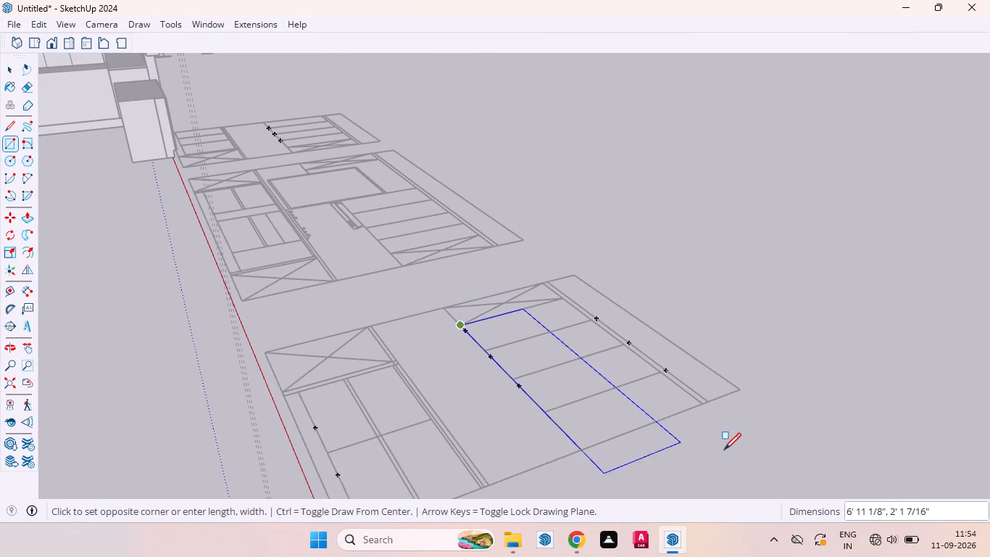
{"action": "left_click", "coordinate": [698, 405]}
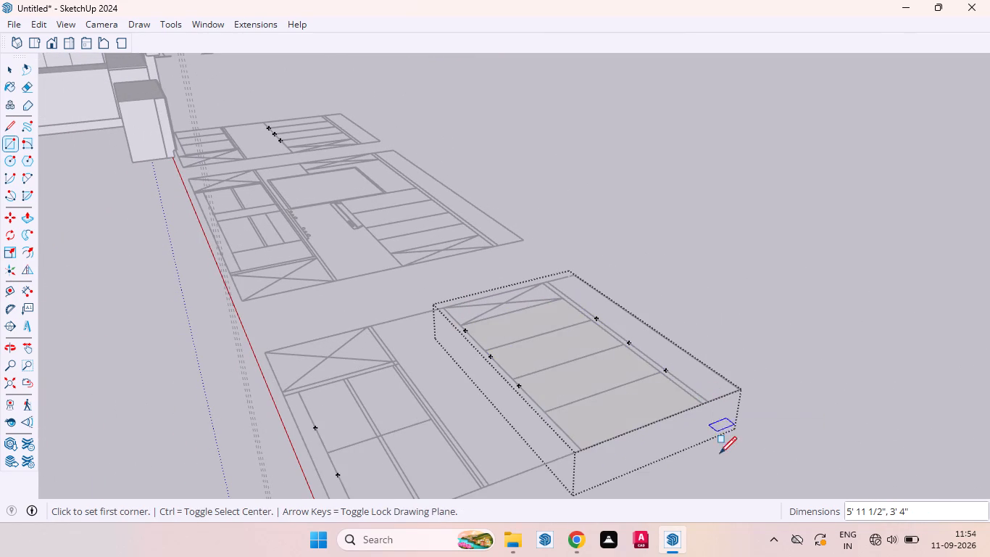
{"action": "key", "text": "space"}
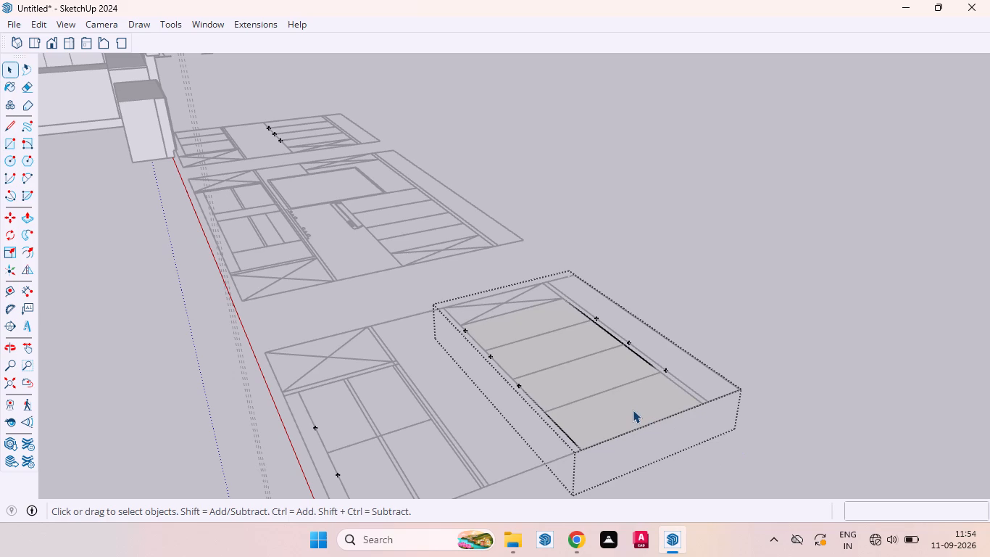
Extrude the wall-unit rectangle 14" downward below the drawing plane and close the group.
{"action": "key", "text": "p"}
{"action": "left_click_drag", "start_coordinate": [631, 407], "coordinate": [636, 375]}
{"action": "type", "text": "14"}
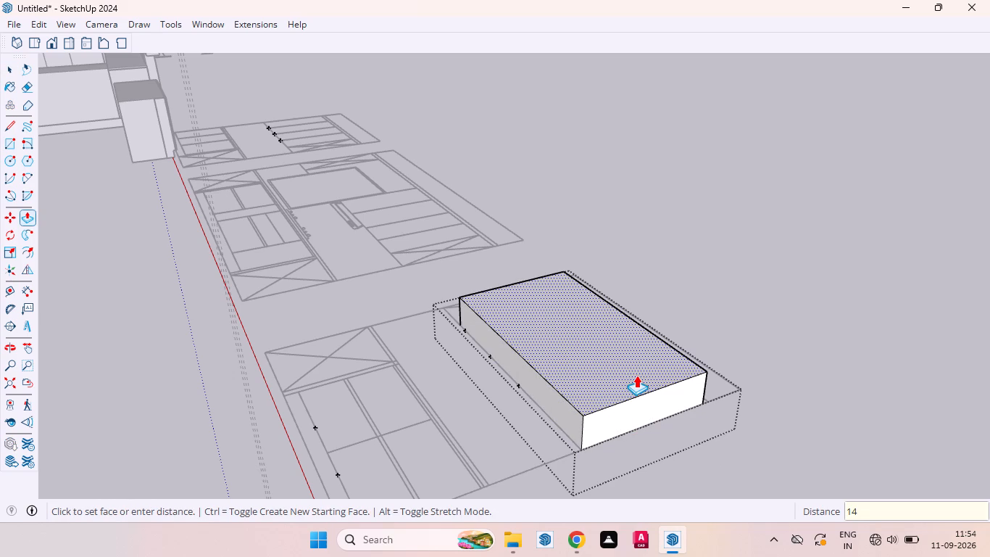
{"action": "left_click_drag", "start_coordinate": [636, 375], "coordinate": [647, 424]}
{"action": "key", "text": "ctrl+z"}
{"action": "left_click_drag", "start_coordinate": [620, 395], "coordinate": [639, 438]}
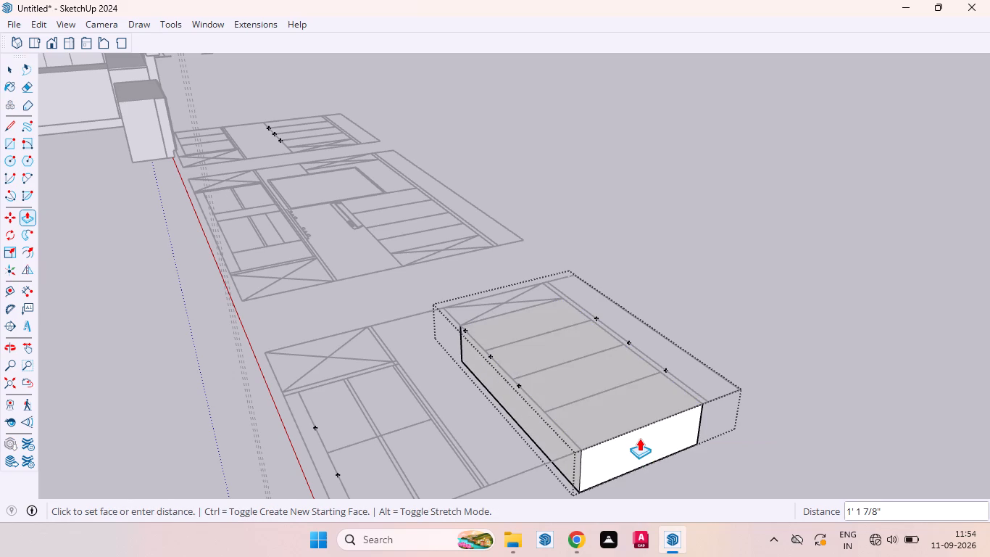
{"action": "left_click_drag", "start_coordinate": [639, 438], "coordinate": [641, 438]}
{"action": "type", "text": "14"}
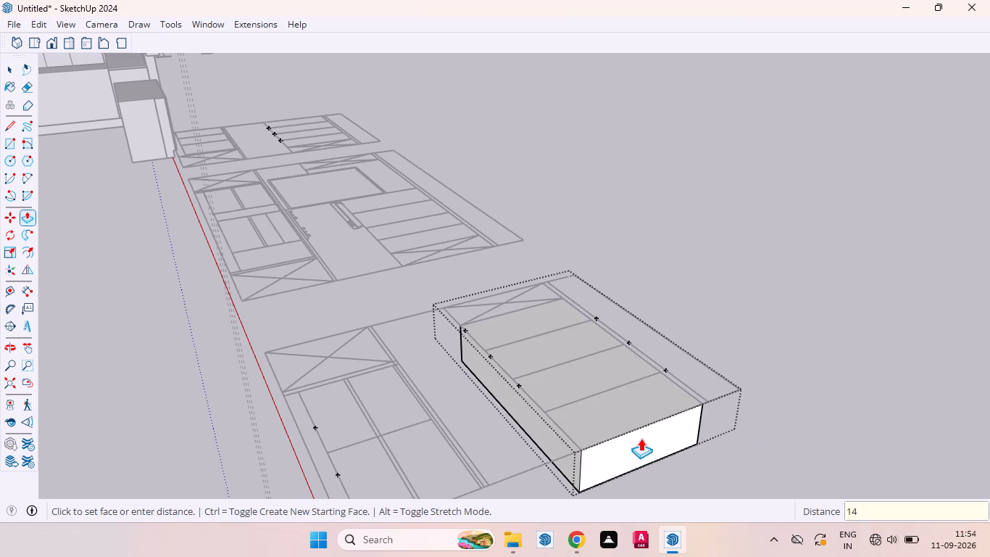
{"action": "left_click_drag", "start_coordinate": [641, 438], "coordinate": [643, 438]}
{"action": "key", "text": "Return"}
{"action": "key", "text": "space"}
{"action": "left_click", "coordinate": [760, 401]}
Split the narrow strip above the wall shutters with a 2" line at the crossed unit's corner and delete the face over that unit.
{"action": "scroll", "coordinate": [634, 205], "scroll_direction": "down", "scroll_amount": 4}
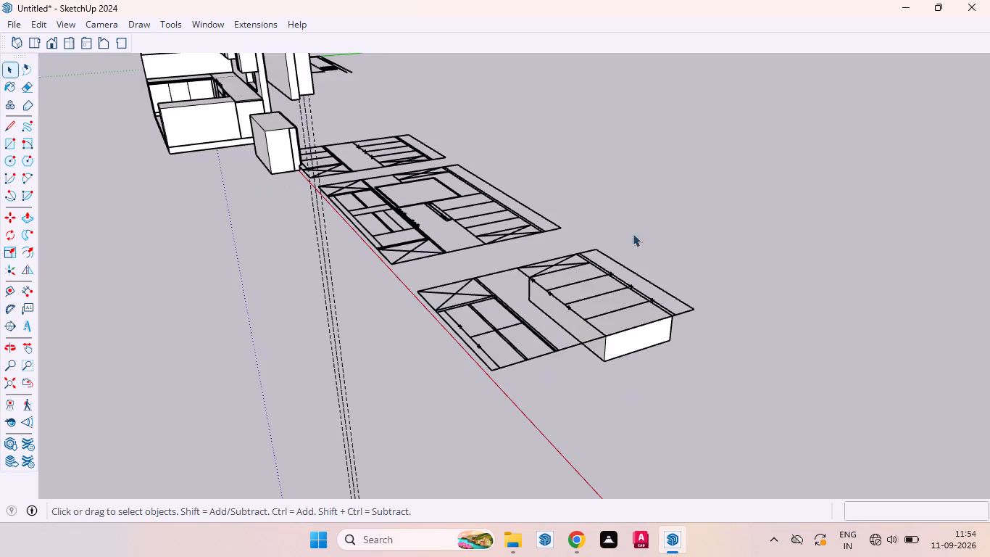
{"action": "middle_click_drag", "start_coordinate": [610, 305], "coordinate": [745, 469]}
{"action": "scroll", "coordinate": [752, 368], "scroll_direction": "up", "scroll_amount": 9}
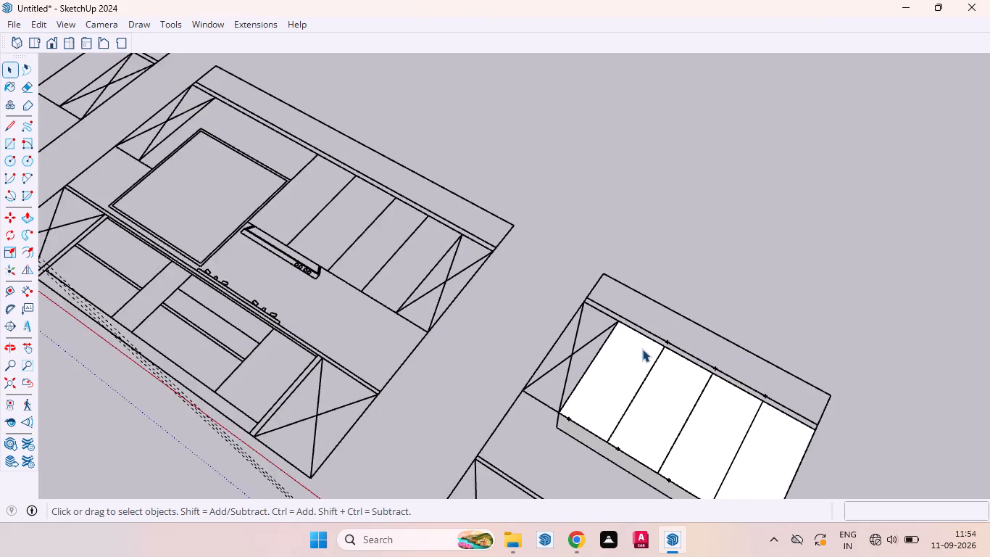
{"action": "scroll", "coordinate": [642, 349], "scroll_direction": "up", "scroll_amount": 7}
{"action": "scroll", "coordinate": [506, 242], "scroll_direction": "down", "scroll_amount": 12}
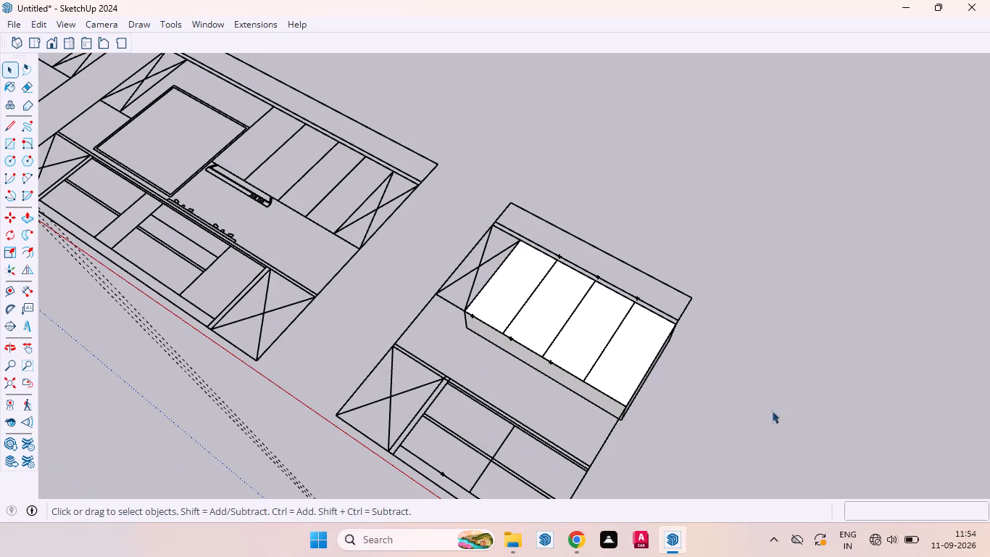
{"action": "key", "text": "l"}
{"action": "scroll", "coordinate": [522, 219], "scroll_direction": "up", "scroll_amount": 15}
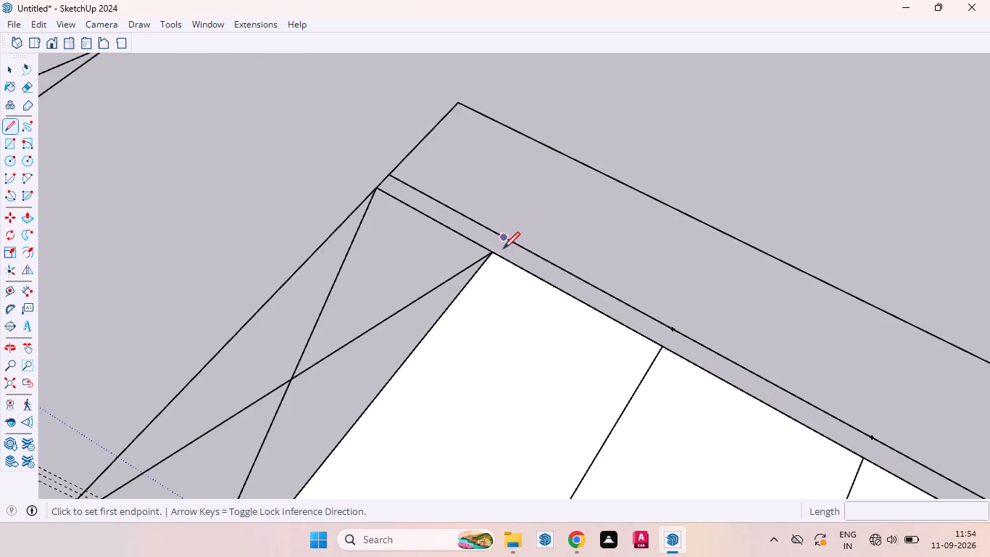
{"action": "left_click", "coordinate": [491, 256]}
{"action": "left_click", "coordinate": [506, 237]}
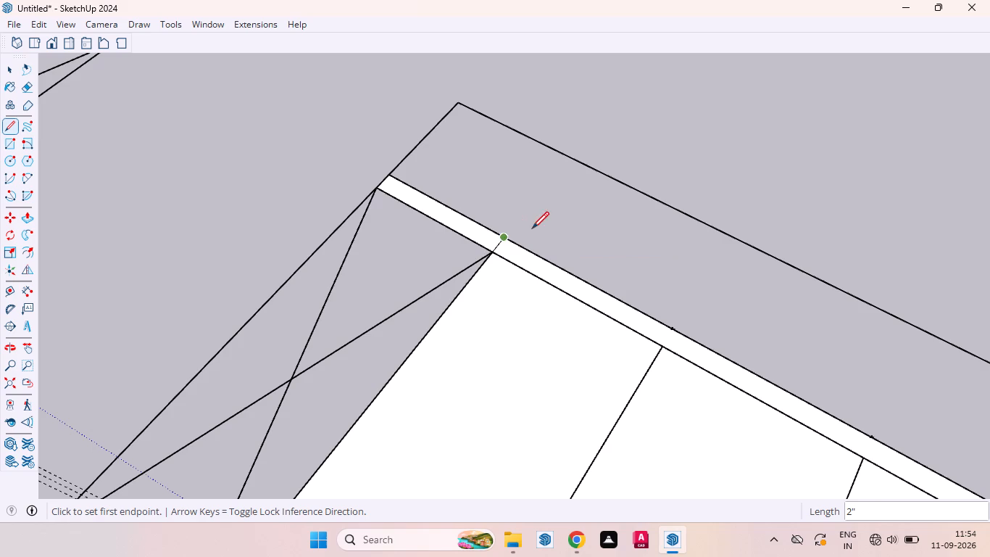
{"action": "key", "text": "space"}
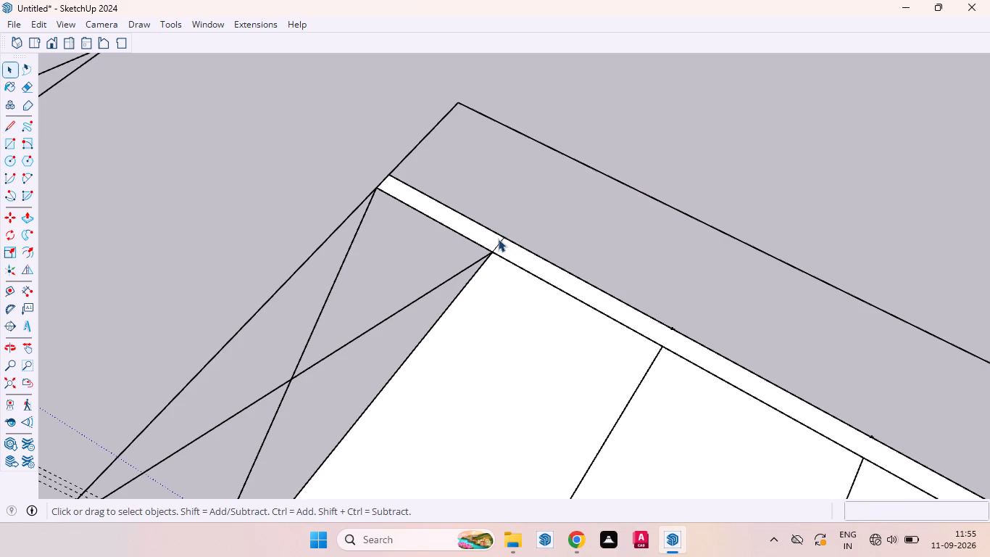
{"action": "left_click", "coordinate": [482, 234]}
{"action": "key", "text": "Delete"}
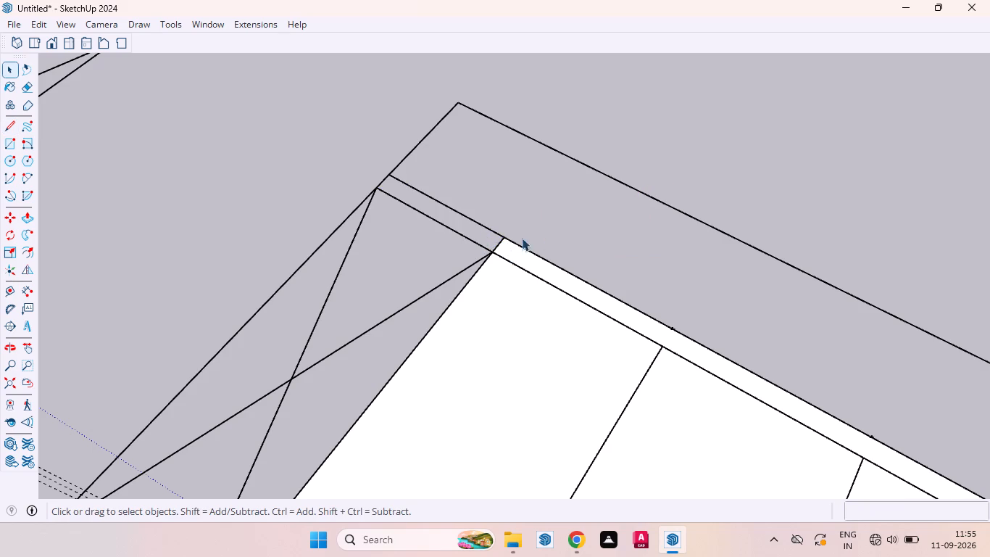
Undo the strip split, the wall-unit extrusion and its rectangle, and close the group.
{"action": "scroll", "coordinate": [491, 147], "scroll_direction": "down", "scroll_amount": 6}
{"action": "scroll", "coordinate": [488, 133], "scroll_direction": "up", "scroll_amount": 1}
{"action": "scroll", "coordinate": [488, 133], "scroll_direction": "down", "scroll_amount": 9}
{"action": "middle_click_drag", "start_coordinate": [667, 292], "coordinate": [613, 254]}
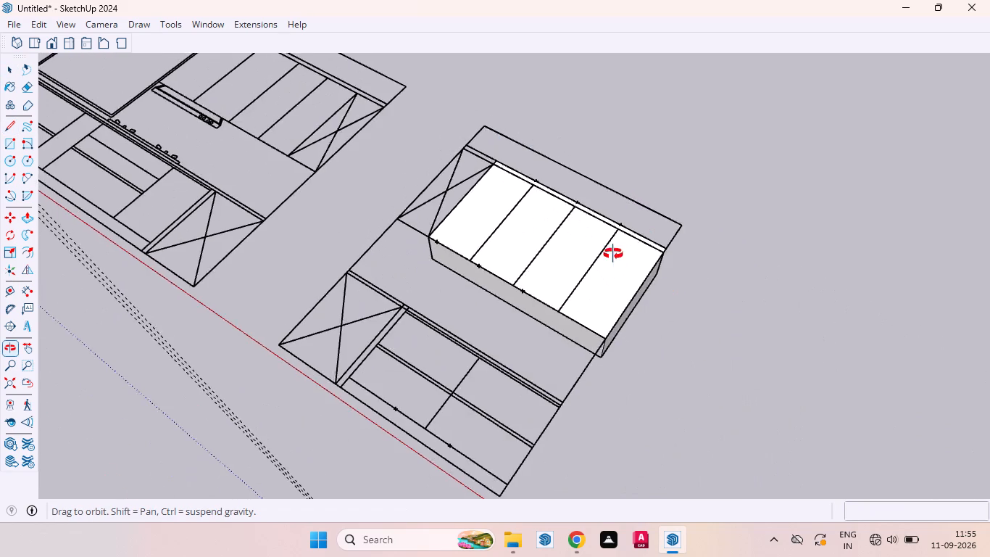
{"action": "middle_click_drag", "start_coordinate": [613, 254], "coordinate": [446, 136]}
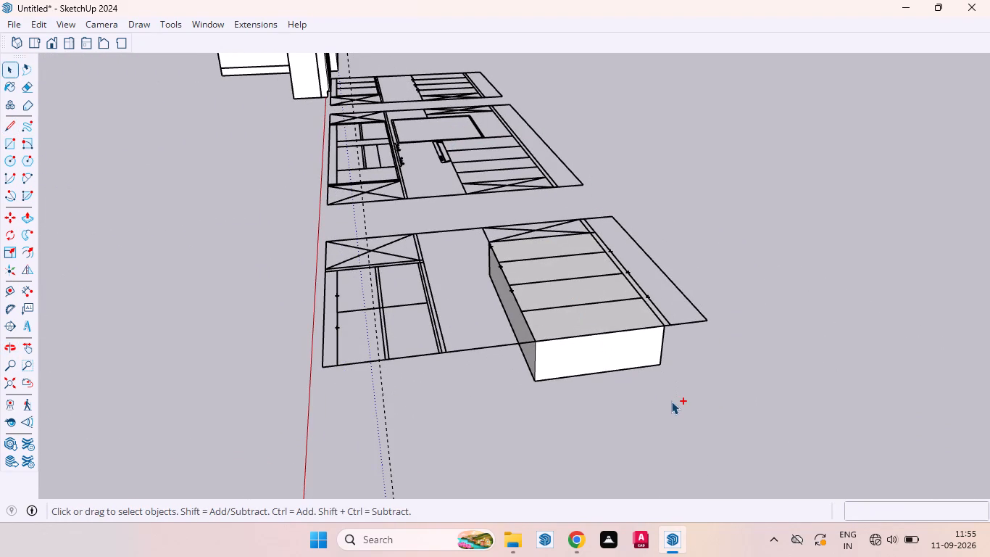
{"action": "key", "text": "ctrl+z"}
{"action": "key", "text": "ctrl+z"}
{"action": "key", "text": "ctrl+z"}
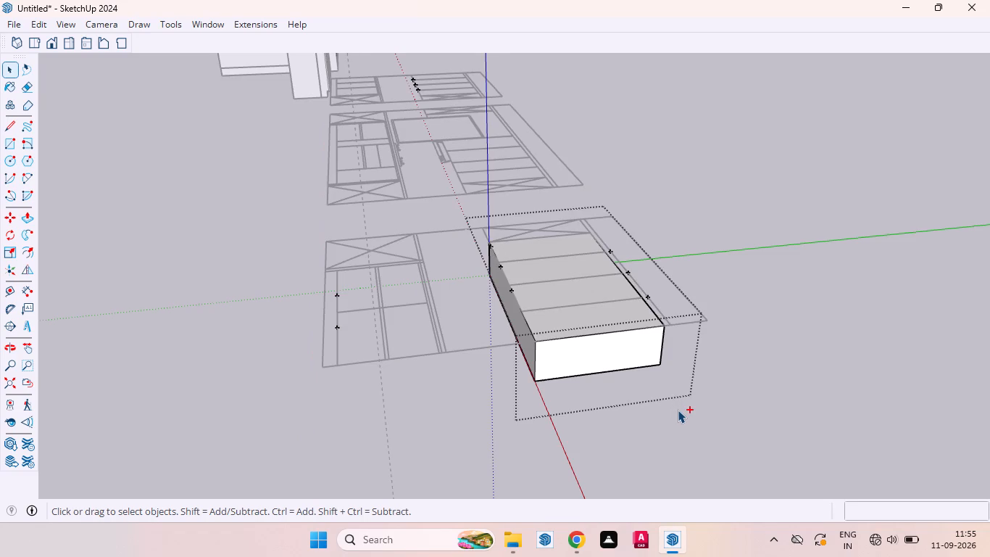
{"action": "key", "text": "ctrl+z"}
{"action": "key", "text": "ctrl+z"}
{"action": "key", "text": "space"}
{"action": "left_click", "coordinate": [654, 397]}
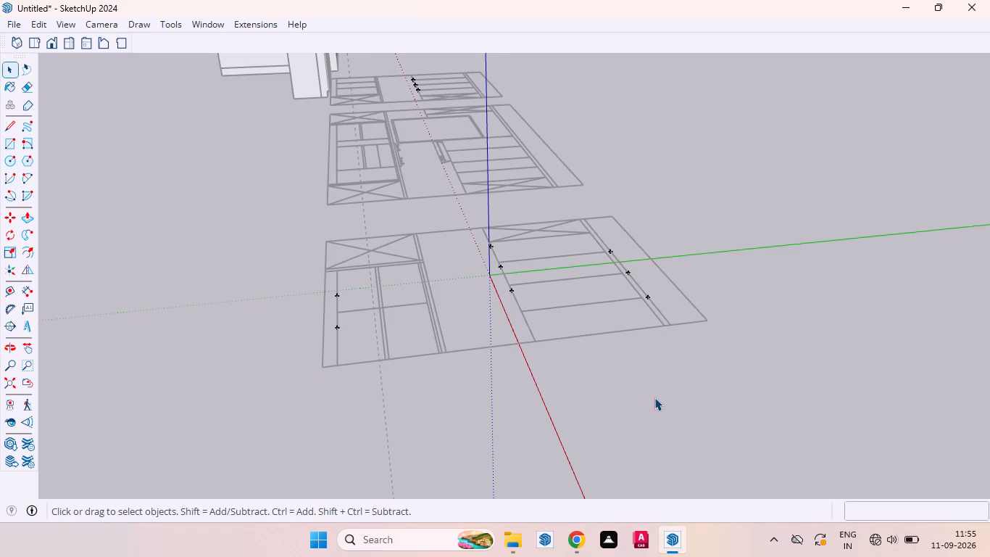
Draw a 2" line across the strip above the wall units at the crossed unit's corner and delete the face over that unit.
{"action": "middle_click_drag", "start_coordinate": [613, 263], "coordinate": [849, 508]}
{"action": "scroll", "coordinate": [604, 246], "scroll_direction": "up", "scroll_amount": 3}
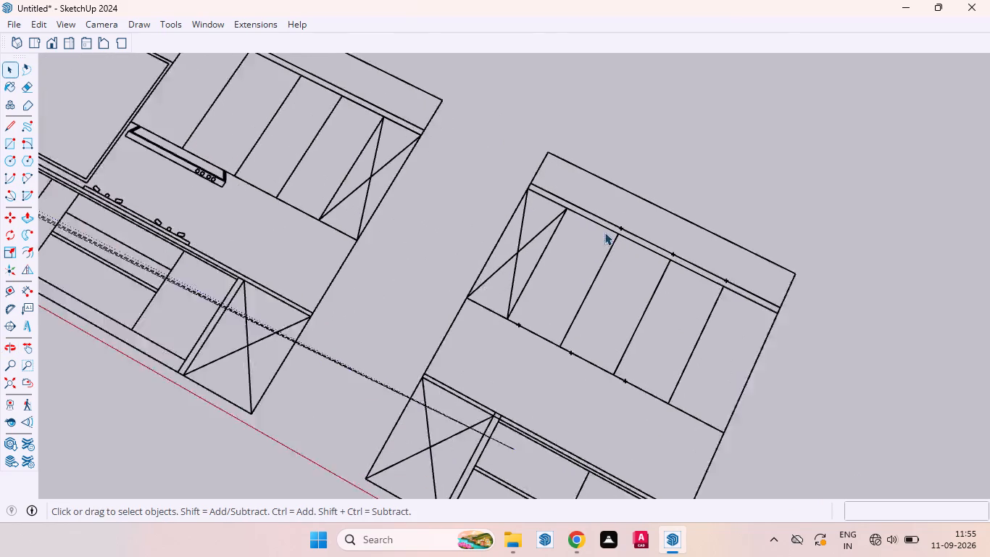
{"action": "scroll", "coordinate": [555, 197], "scroll_direction": "up", "scroll_amount": 8}
{"action": "key", "text": "l"}
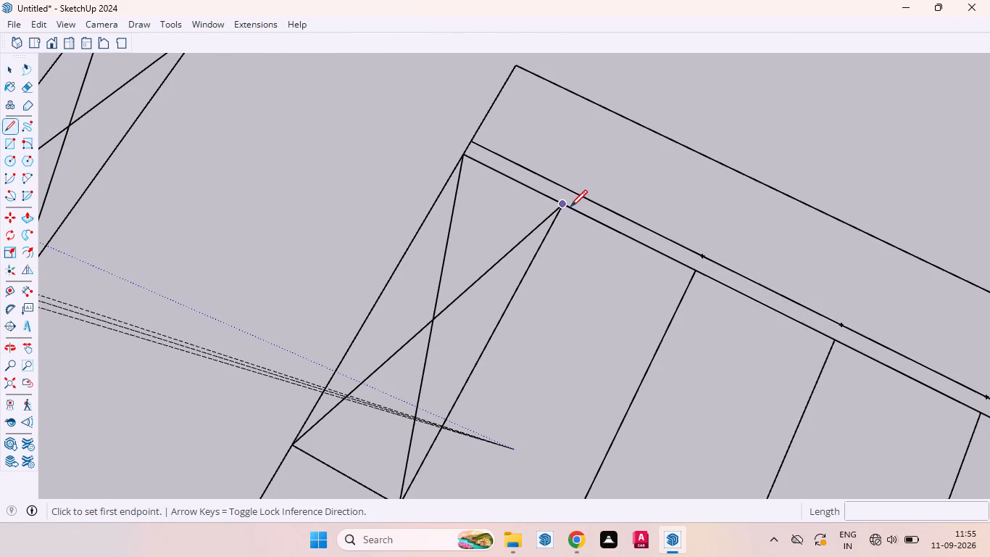
{"action": "left_click", "coordinate": [560, 205]}
{"action": "left_click", "coordinate": [571, 190]}
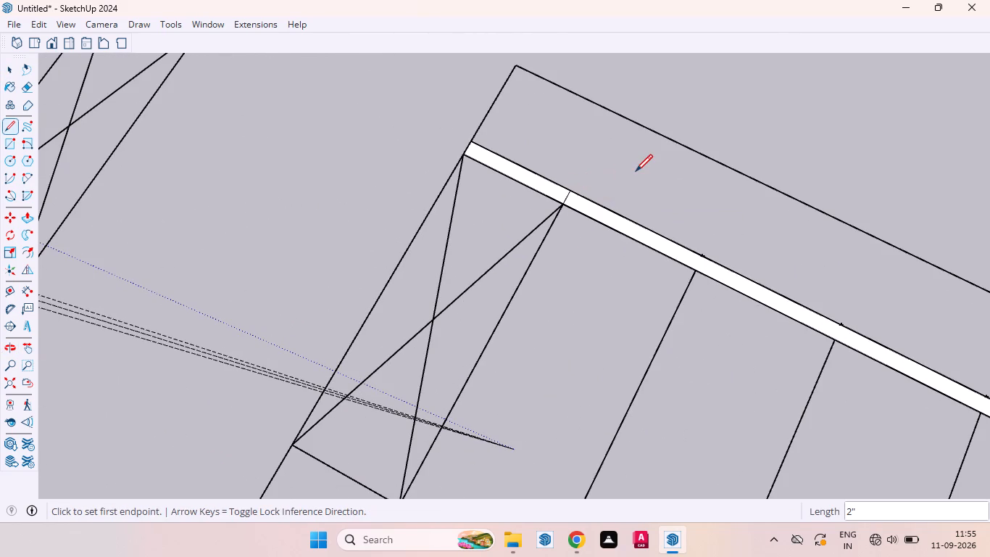
{"action": "key", "text": "space"}
{"action": "left_click", "coordinate": [555, 187]}
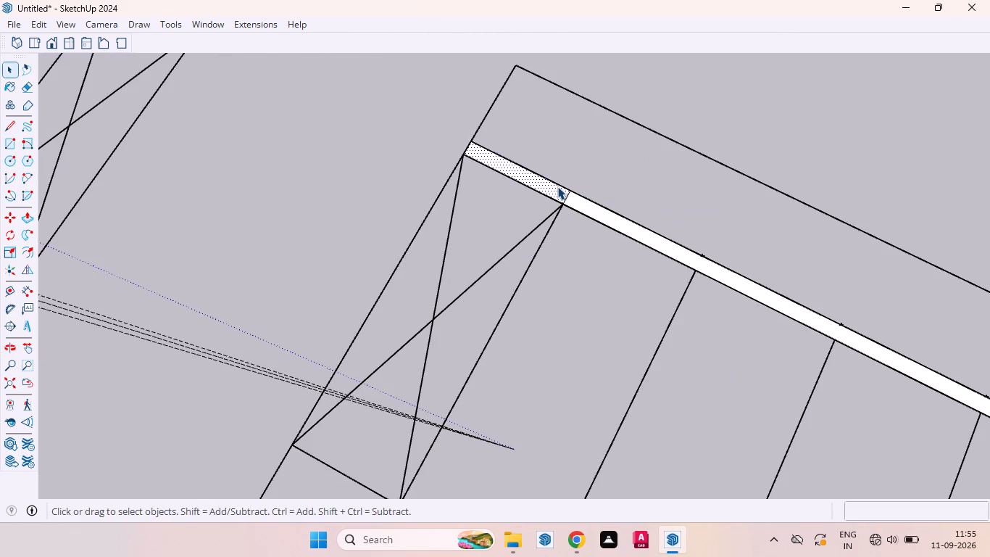
{"action": "key", "text": "Delete"}
Start a new group and draw a 5' 11 1/2" by 3' 6" rectangle covering the four wall shutters and the strip above them.
{"action": "scroll", "coordinate": [524, 139], "scroll_direction": "down", "scroll_amount": 10}
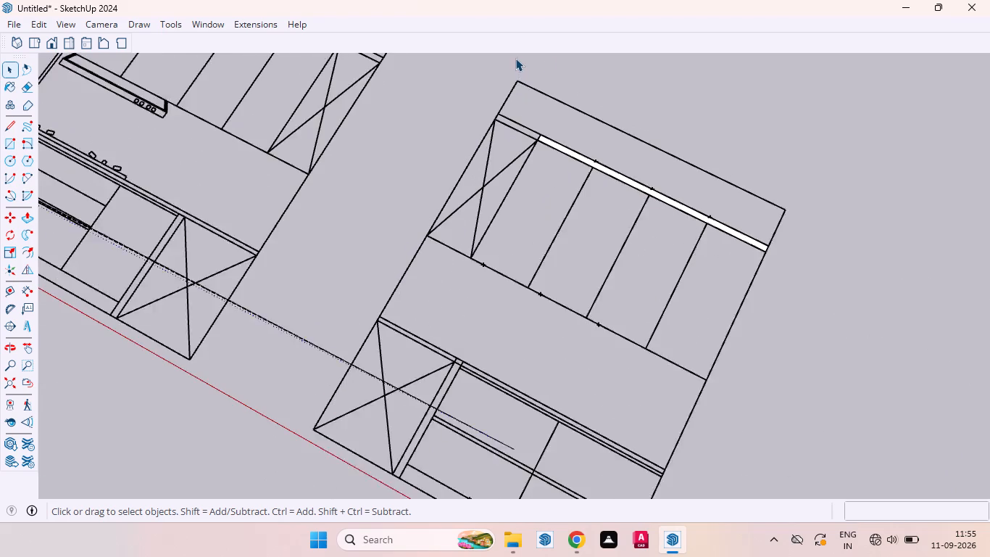
{"action": "right_click", "coordinate": [786, 334]}
{"action": "left_click", "coordinate": [828, 375]}
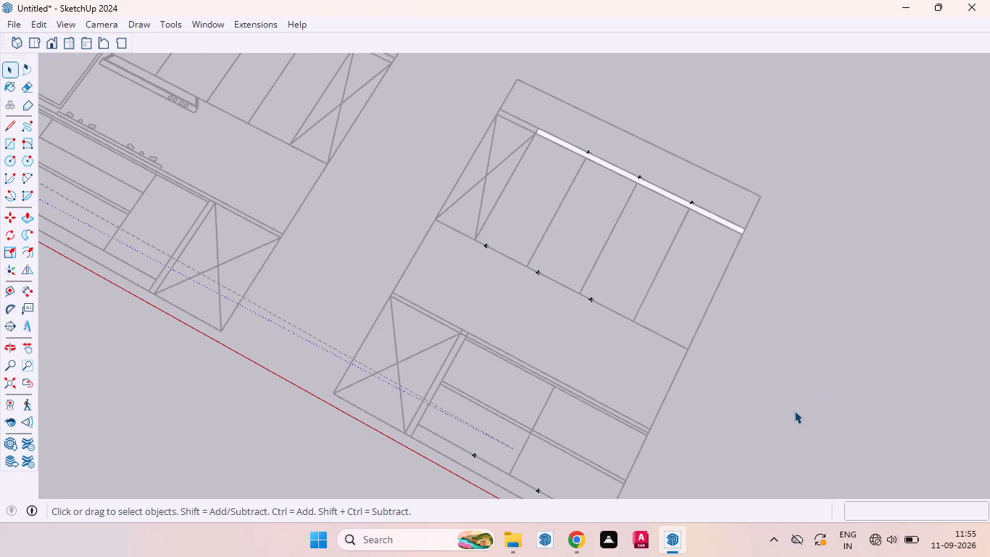
{"action": "key", "text": "r"}
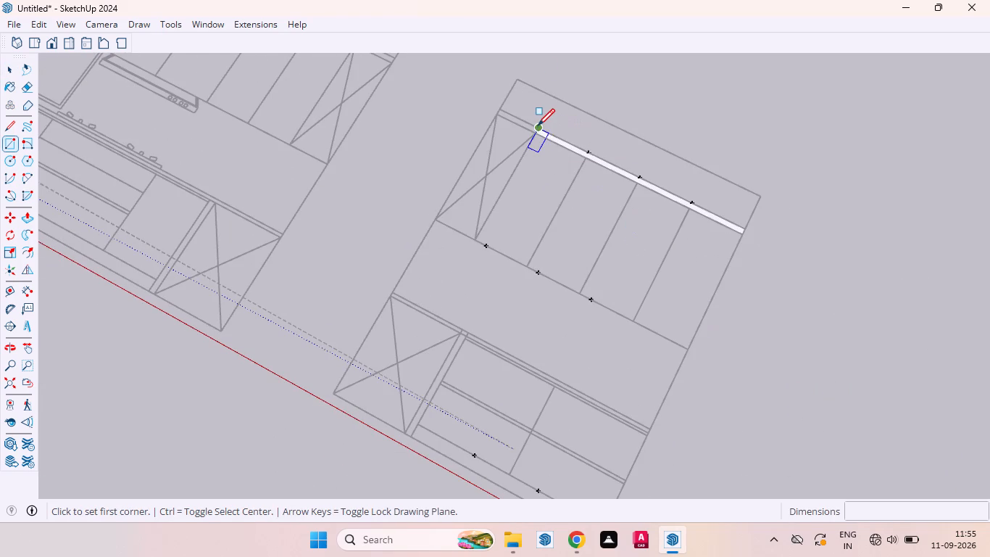
{"action": "left_click", "coordinate": [538, 125]}
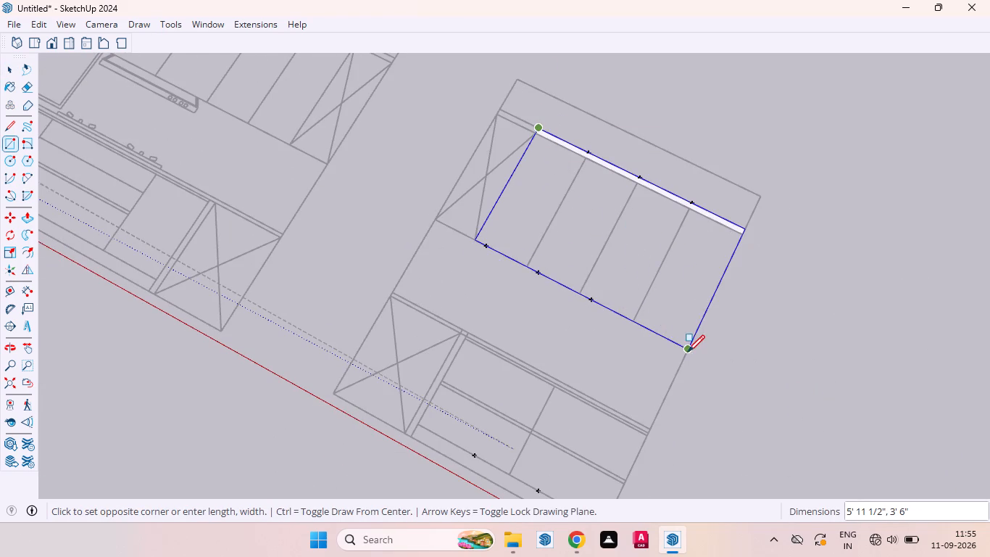
{"action": "left_click", "coordinate": [688, 352]}
{"action": "key", "text": "space"}
Extrude the rectangle over the four wall shutters and strip by 14" and close the group.
{"action": "key", "text": "p"}
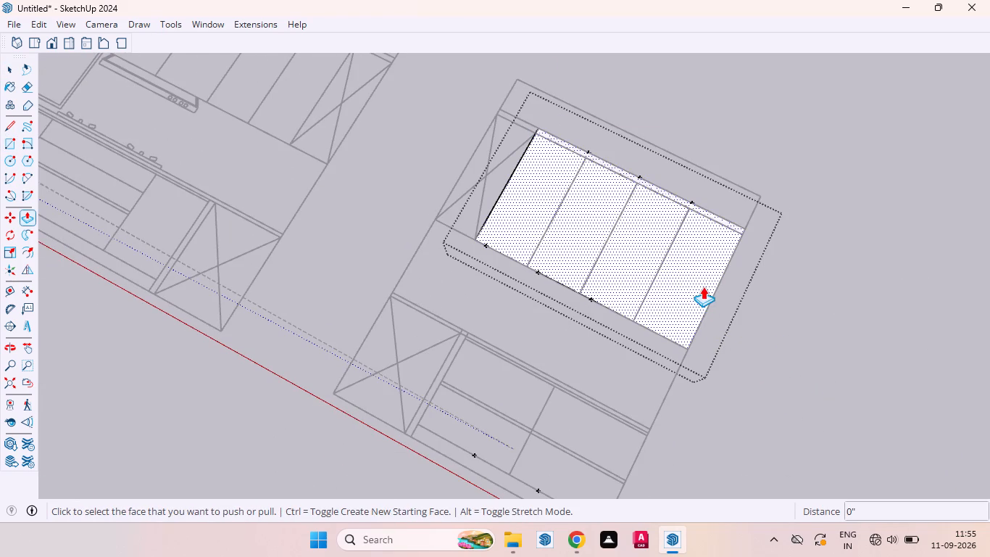
{"action": "left_click_drag", "start_coordinate": [698, 286], "coordinate": [701, 428]}
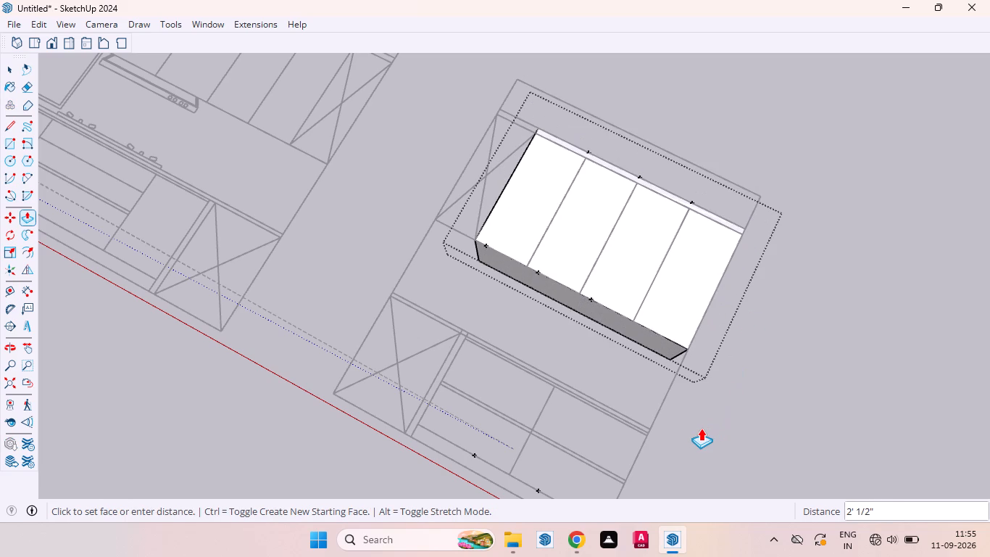
{"action": "left_click_drag", "start_coordinate": [701, 428], "coordinate": [702, 428]}
{"action": "key", "text": "1"}
{"action": "key", "text": "4"}
{"action": "key", "text": "Return"}
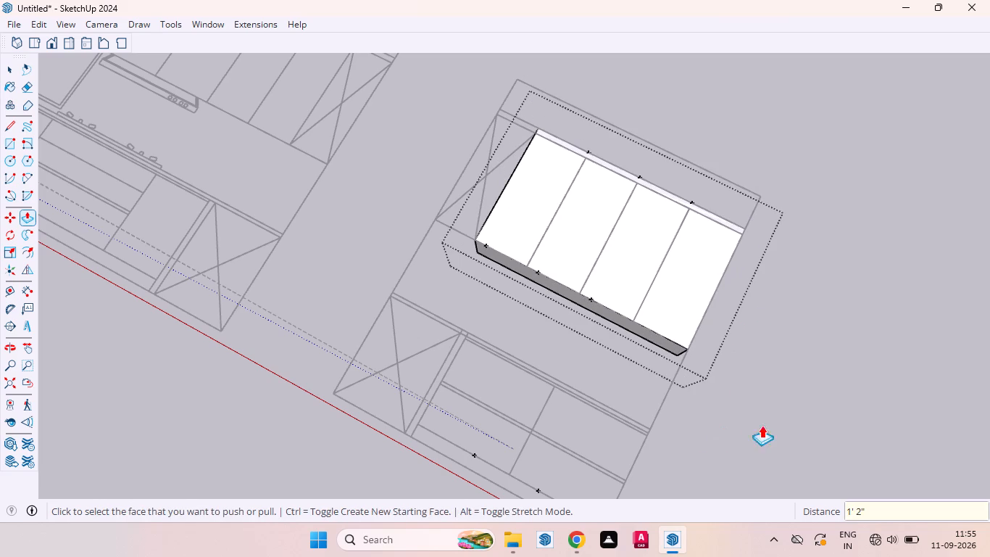
{"action": "key", "text": "space"}
{"action": "left_click", "coordinate": [776, 372]}
Inside the wall-unit group, draw a 2" by 5' 11 1/2" strip rectangle and four 1' 5 7/8" by 3' 4" shutter rectangles on the front face.
{"action": "middle_click_drag", "start_coordinate": [540, 167], "coordinate": [709, 259]}
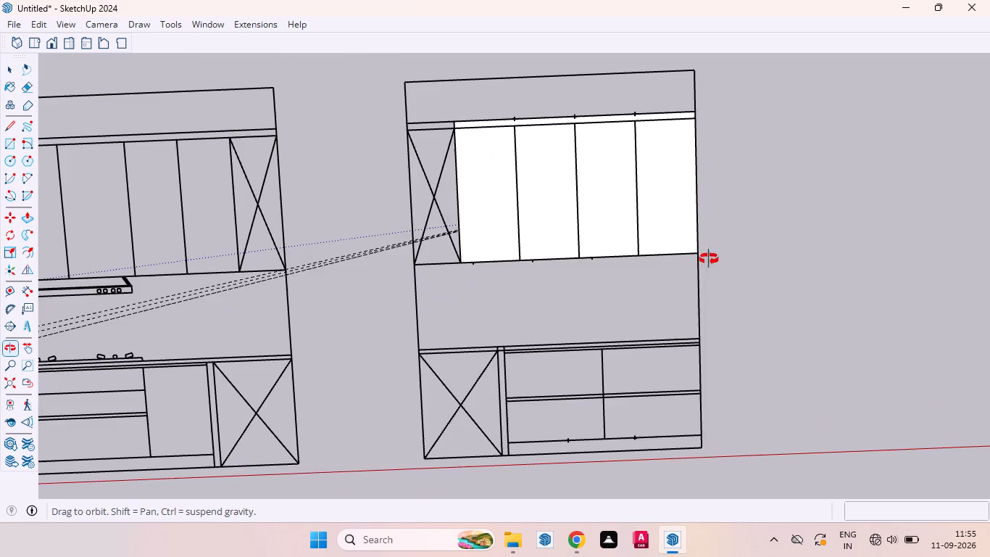
{"action": "middle_click_drag", "start_coordinate": [709, 259], "coordinate": [707, 259]}
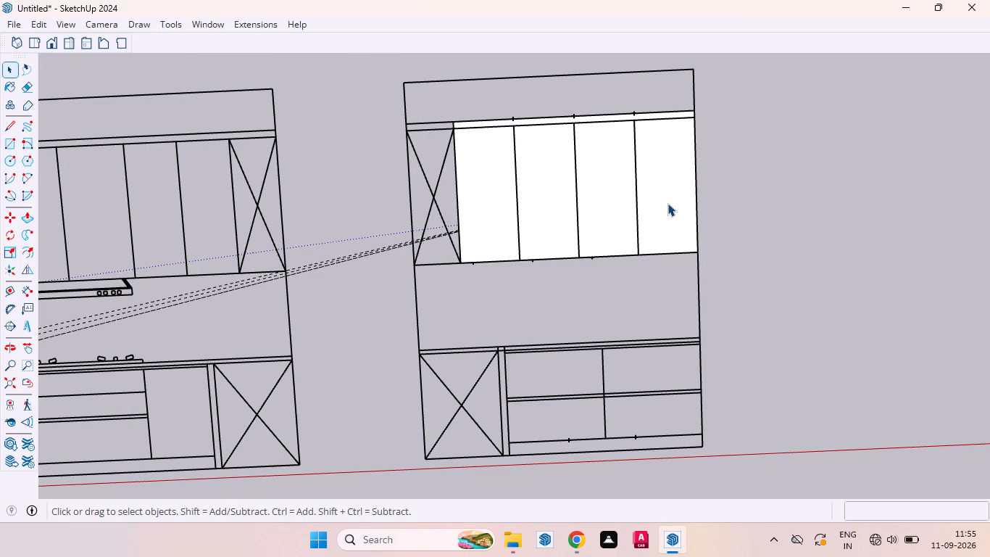
{"action": "triple_click", "coordinate": [667, 186]}
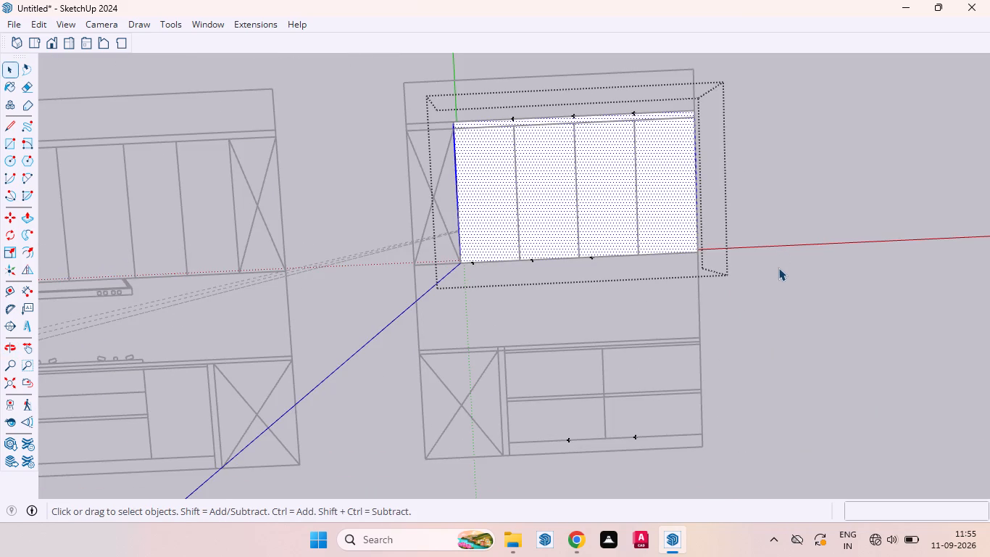
{"action": "key", "text": "r"}
{"action": "left_click", "coordinate": [454, 124]}
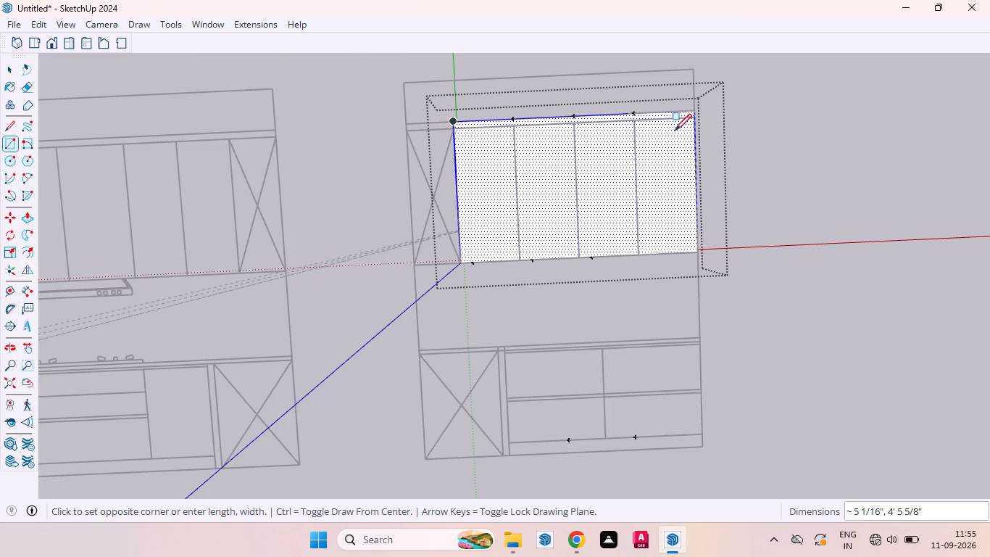
{"action": "left_click", "coordinate": [696, 121]}
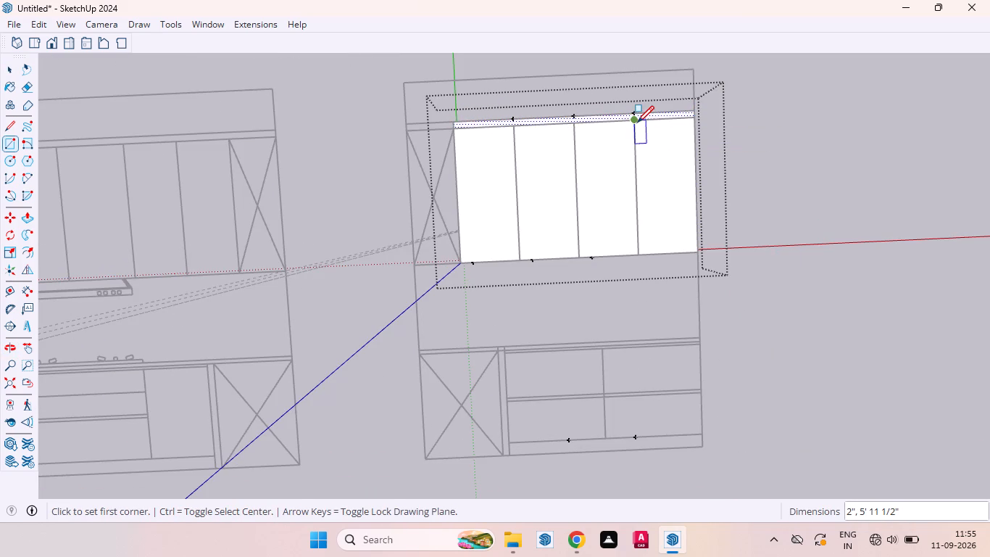
{"action": "left_click", "coordinate": [635, 120]}
{"action": "left_click", "coordinate": [698, 255]}
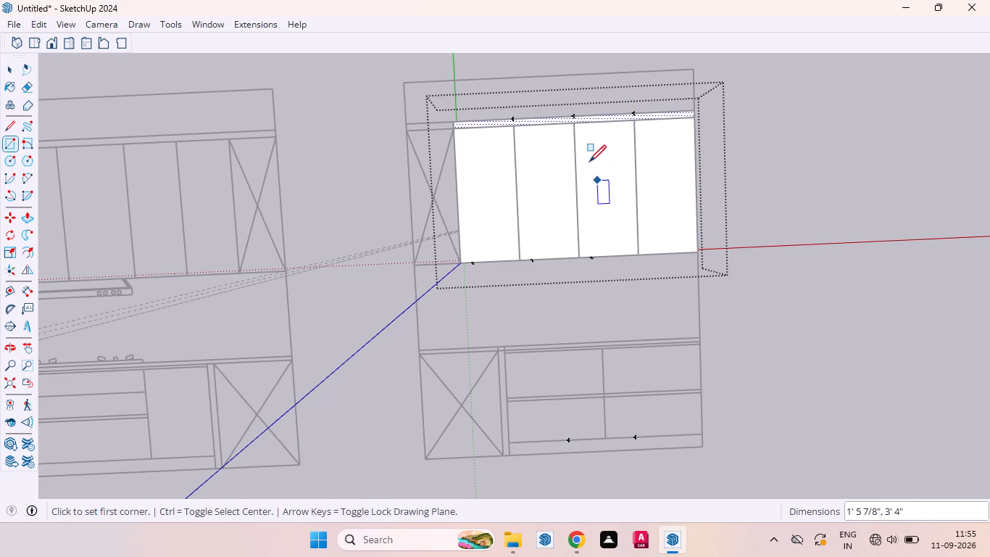
{"action": "left_click", "coordinate": [578, 125]}
{"action": "left_click", "coordinate": [635, 253]}
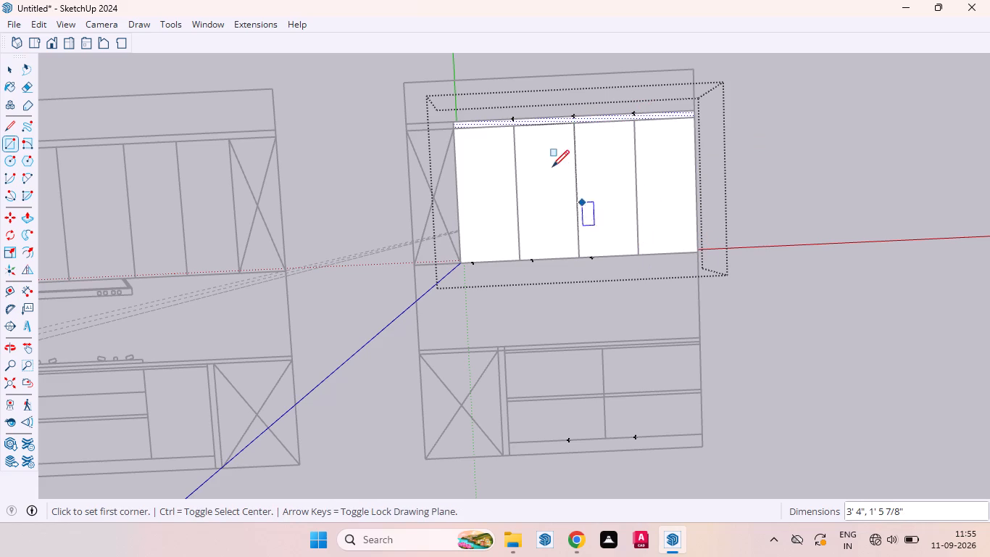
{"action": "left_click", "coordinate": [520, 128]}
{"action": "left_click", "coordinate": [573, 257]}
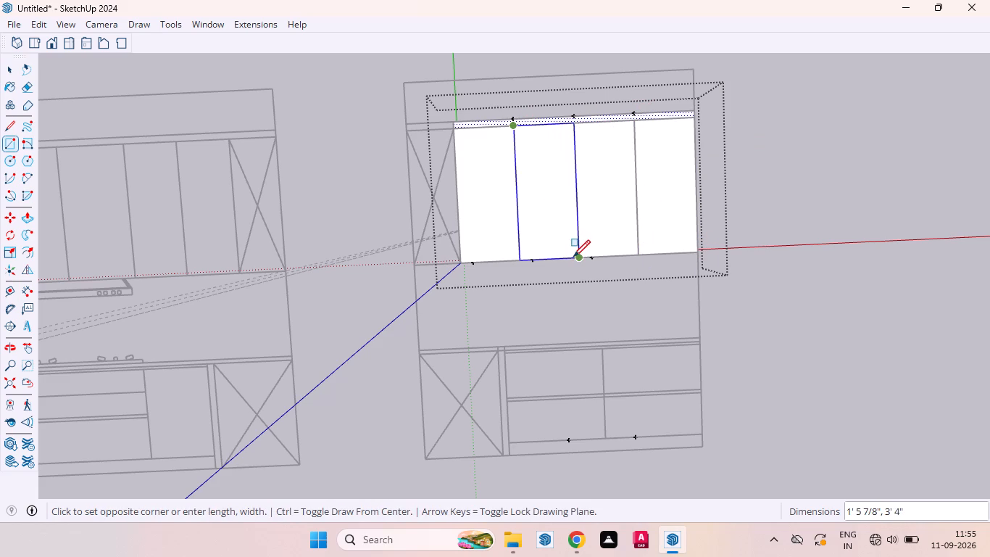
{"action": "left_click", "coordinate": [456, 127]}
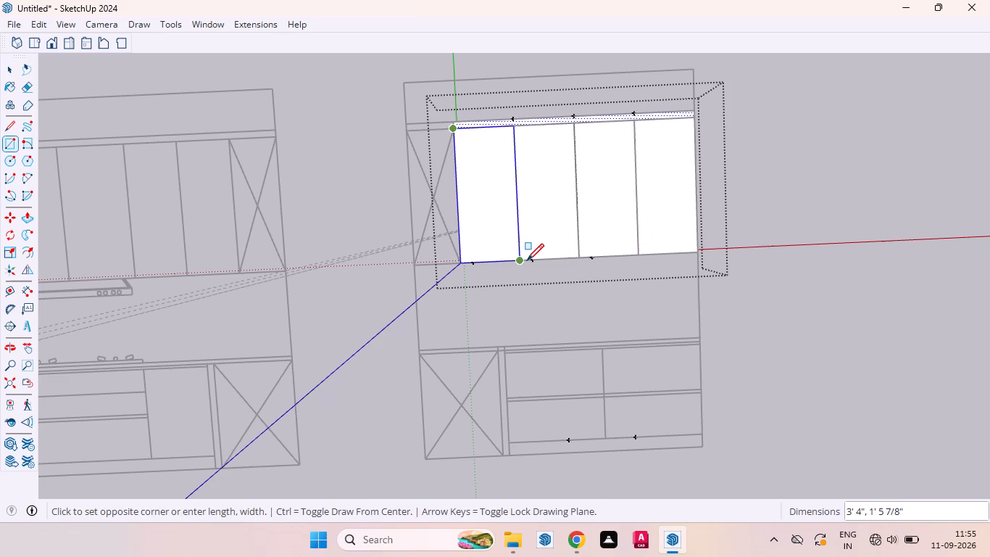
{"action": "left_click", "coordinate": [527, 260]}
{"action": "key", "text": "space"}
{"action": "left_click", "coordinate": [805, 291]}
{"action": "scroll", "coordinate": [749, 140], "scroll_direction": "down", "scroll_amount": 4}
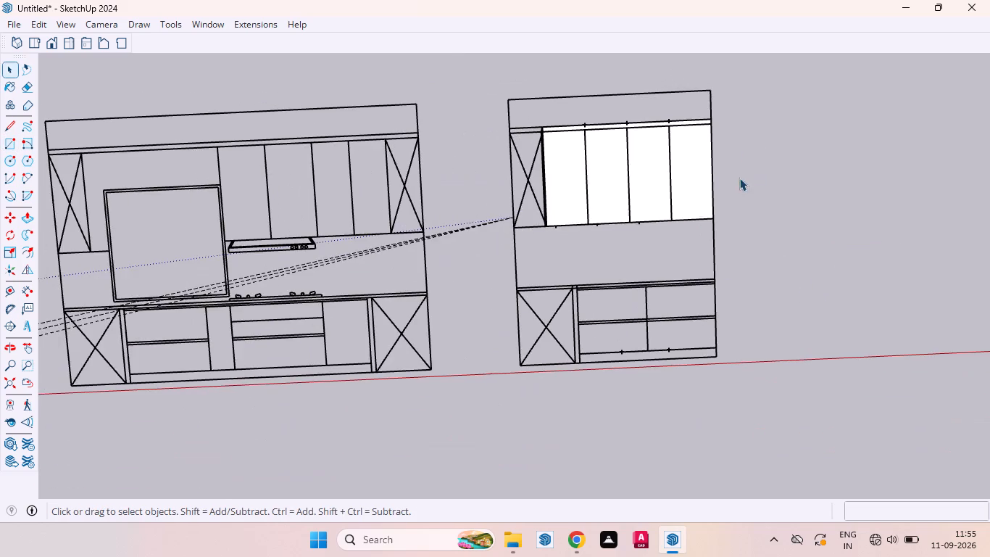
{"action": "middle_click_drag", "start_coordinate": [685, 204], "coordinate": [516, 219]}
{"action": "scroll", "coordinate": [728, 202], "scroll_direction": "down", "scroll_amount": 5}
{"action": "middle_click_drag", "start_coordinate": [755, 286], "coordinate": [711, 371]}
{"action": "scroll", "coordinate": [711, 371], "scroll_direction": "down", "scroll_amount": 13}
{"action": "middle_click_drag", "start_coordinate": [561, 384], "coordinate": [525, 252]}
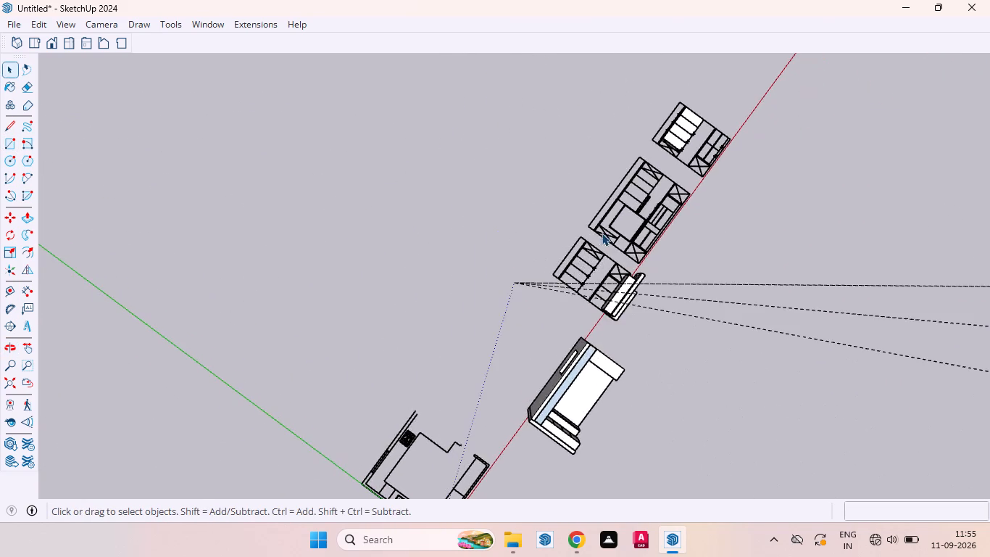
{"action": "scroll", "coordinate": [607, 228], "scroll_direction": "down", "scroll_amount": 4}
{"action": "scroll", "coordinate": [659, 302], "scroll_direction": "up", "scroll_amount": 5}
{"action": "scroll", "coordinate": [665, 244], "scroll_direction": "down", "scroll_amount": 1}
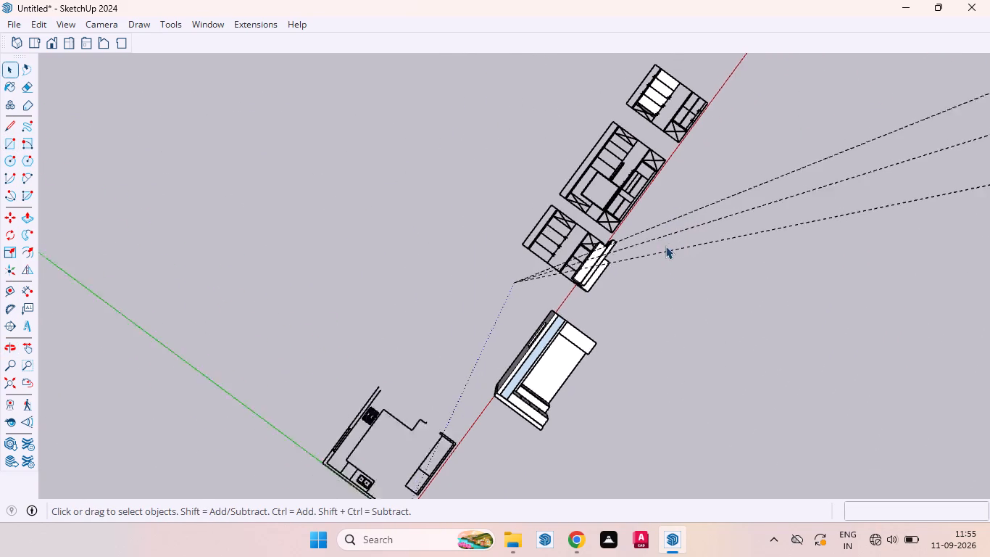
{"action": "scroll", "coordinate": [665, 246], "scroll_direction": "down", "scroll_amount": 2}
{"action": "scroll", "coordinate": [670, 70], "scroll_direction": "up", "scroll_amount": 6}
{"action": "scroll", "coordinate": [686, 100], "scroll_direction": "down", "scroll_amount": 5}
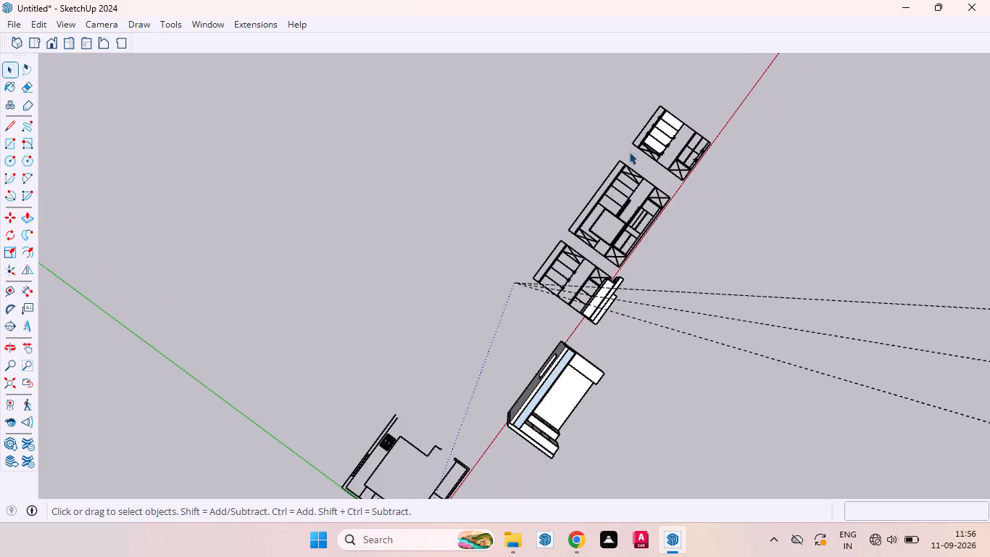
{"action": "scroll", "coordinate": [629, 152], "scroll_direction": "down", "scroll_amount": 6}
Rotate the four-shutter wall unit 90 degrees about the red axis at its lower corner so it stands upright.
{"action": "middle_click_drag", "start_coordinate": [624, 298], "coordinate": [208, 0]}
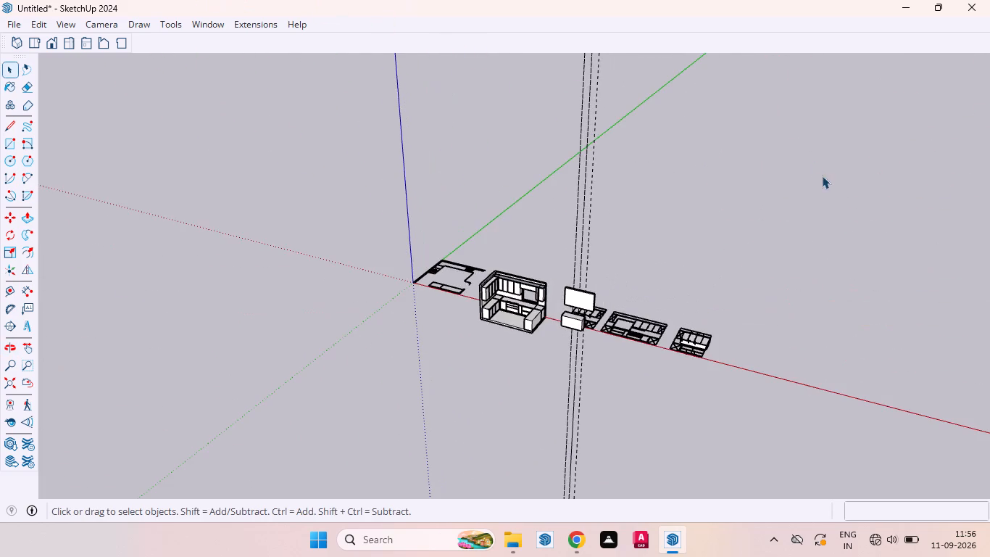
{"action": "scroll", "coordinate": [823, 183], "scroll_direction": "up", "scroll_amount": 2}
{"action": "scroll", "coordinate": [669, 381], "scroll_direction": "up", "scroll_amount": 8}
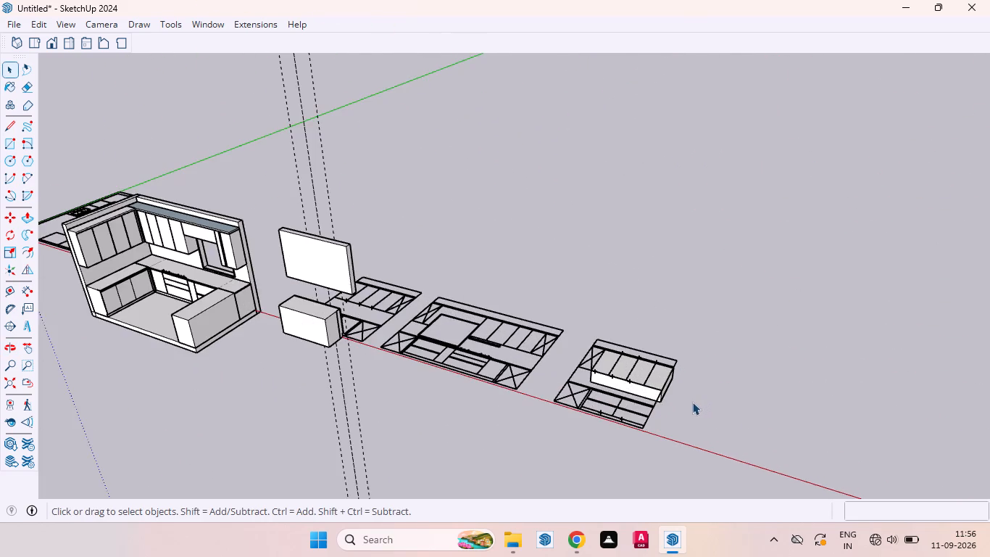
{"action": "middle_click_drag", "start_coordinate": [682, 404], "coordinate": [652, 400]}
{"action": "scroll", "coordinate": [667, 429], "scroll_direction": "up", "scroll_amount": 4}
{"action": "left_click", "coordinate": [612, 380]}
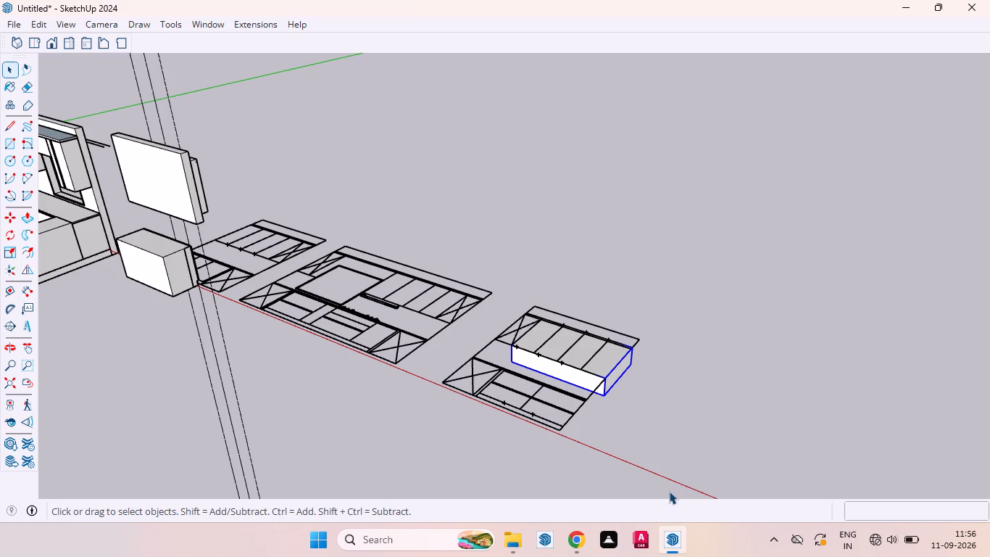
{"action": "key", "text": "q"}
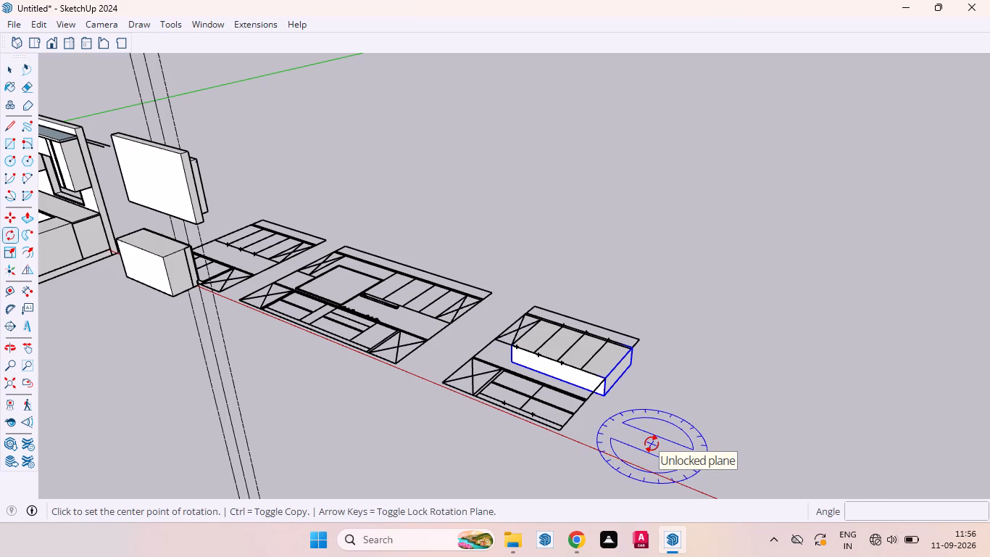
{"action": "key", "text": "Right"}
{"action": "left_click", "coordinate": [607, 401]}
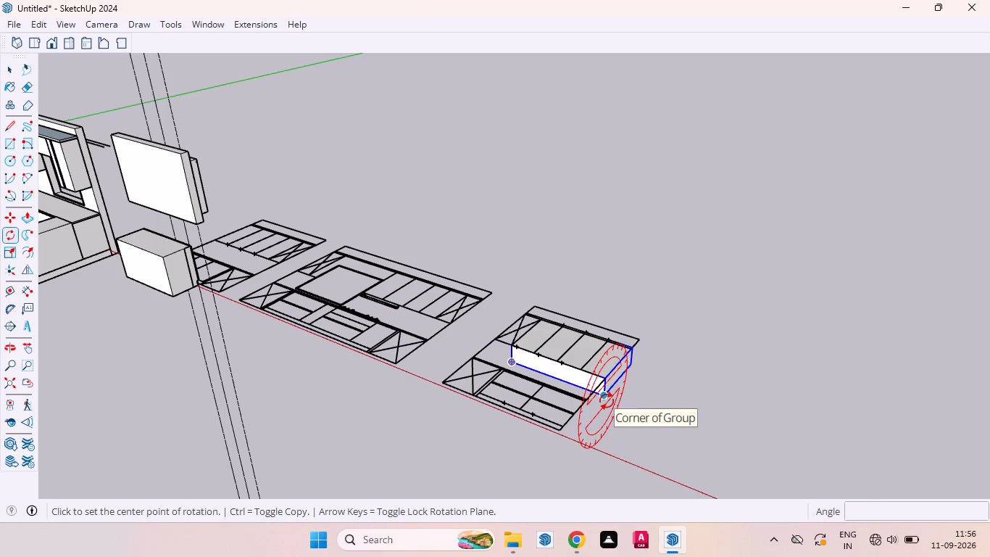
{"action": "left_click", "coordinate": [633, 371]}
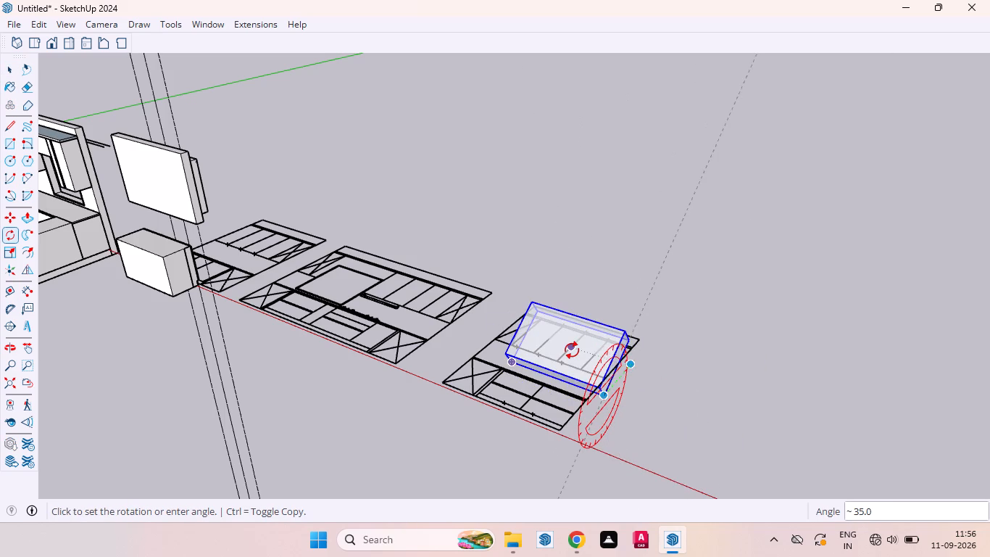
{"action": "type", "text": "90"}
{"action": "key", "text": "Return"}
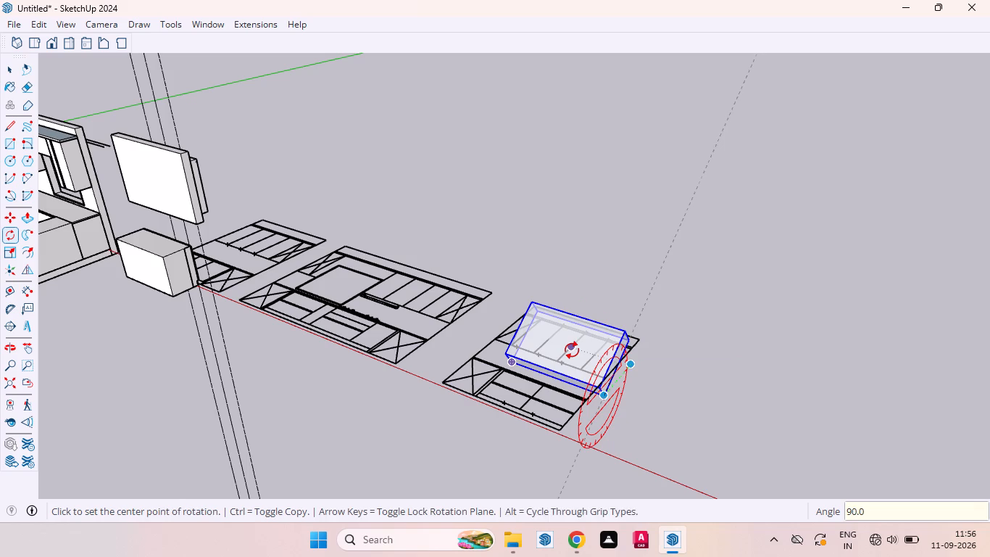
{"action": "key", "text": "space"}
Rotate the upright wall unit 90 degrees about the vertical axis so its shutters face the kitchen model.
{"action": "scroll", "coordinate": [686, 300], "scroll_direction": "down", "scroll_amount": 3}
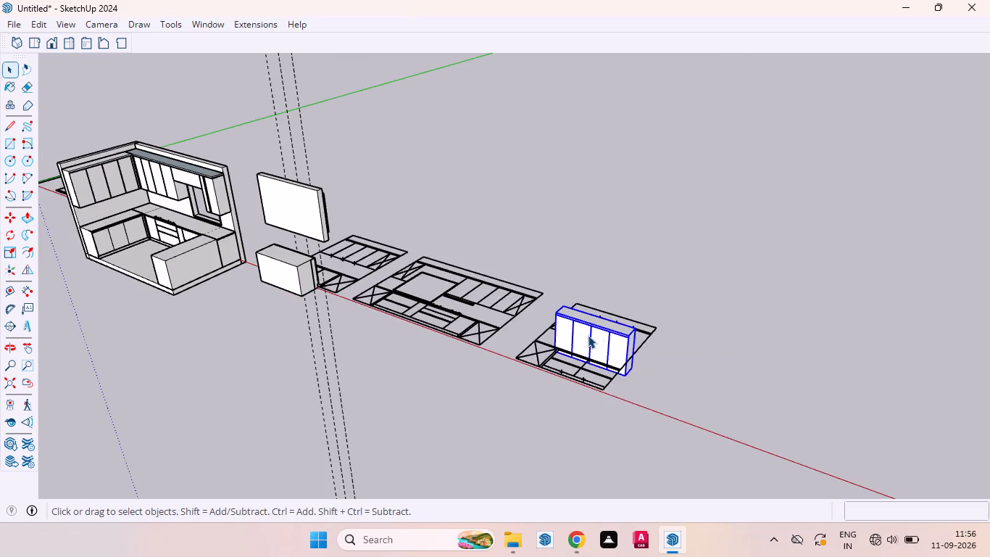
{"action": "middle_click_drag", "start_coordinate": [607, 344], "coordinate": [796, 341]}
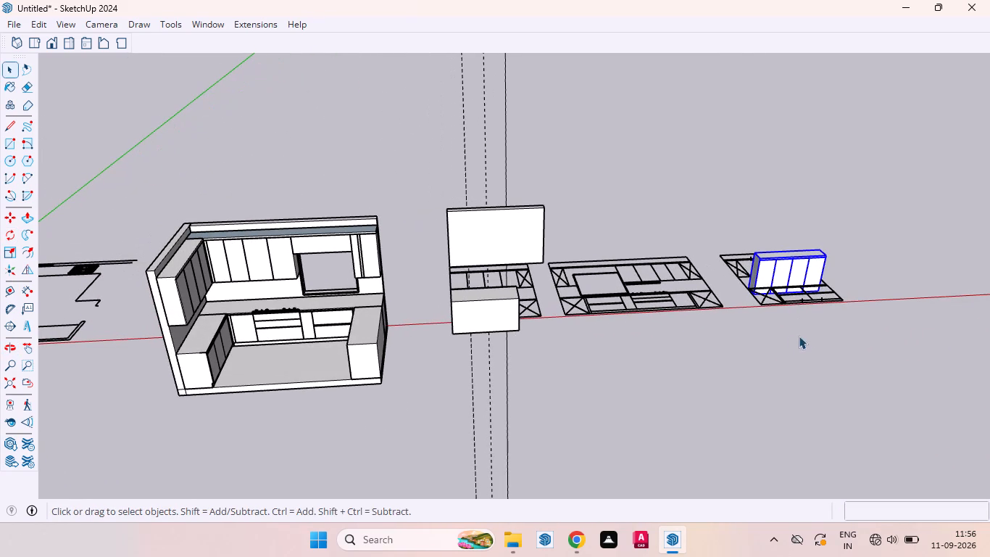
{"action": "key", "text": "q"}
{"action": "left_click", "coordinate": [851, 352]}
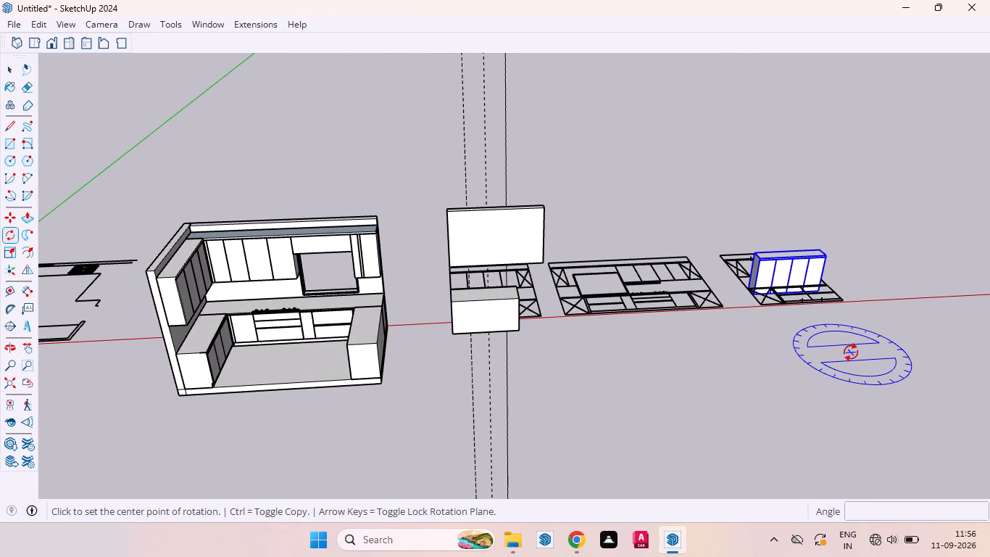
{"action": "left_click", "coordinate": [724, 344]}
{"action": "type", "text": "90"}
{"action": "key", "text": "Return"}
{"action": "key", "text": "space"}
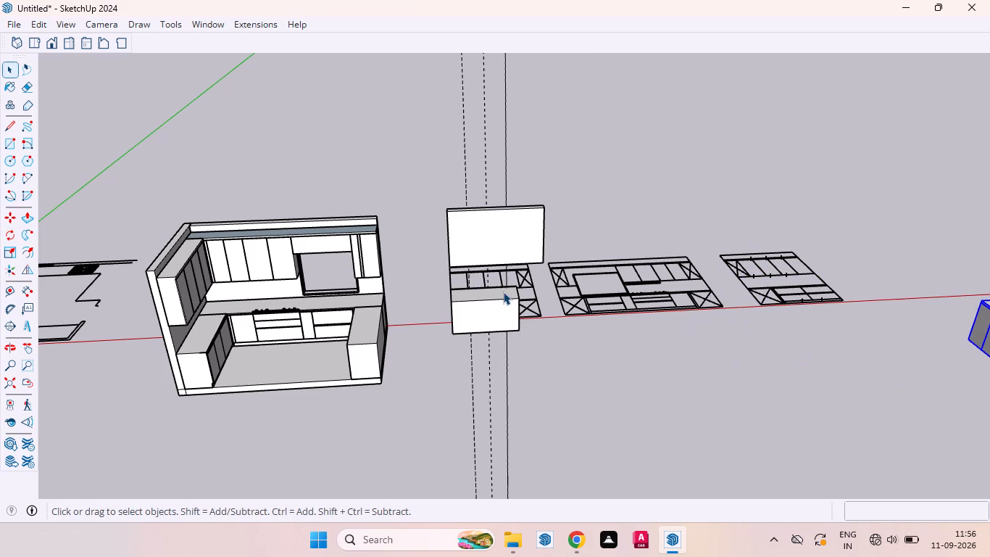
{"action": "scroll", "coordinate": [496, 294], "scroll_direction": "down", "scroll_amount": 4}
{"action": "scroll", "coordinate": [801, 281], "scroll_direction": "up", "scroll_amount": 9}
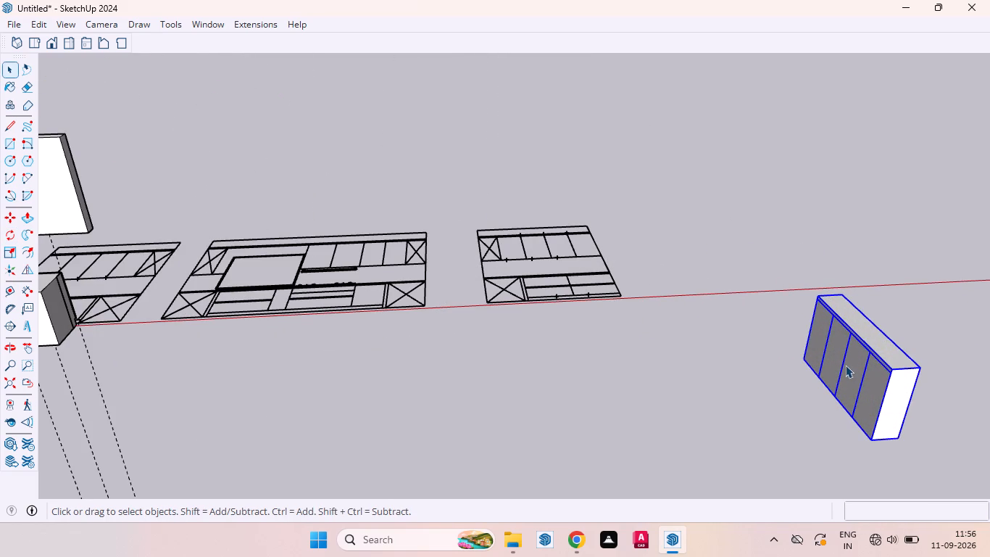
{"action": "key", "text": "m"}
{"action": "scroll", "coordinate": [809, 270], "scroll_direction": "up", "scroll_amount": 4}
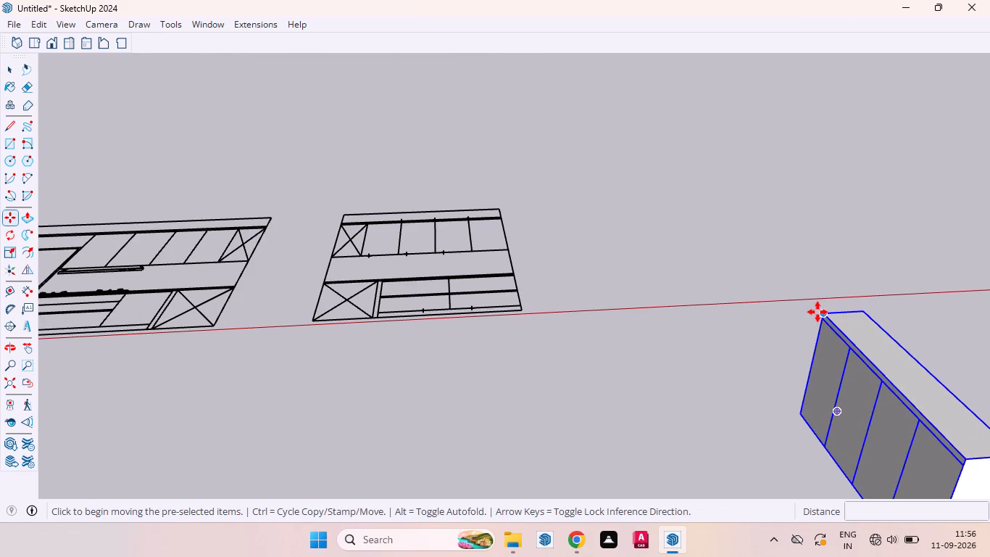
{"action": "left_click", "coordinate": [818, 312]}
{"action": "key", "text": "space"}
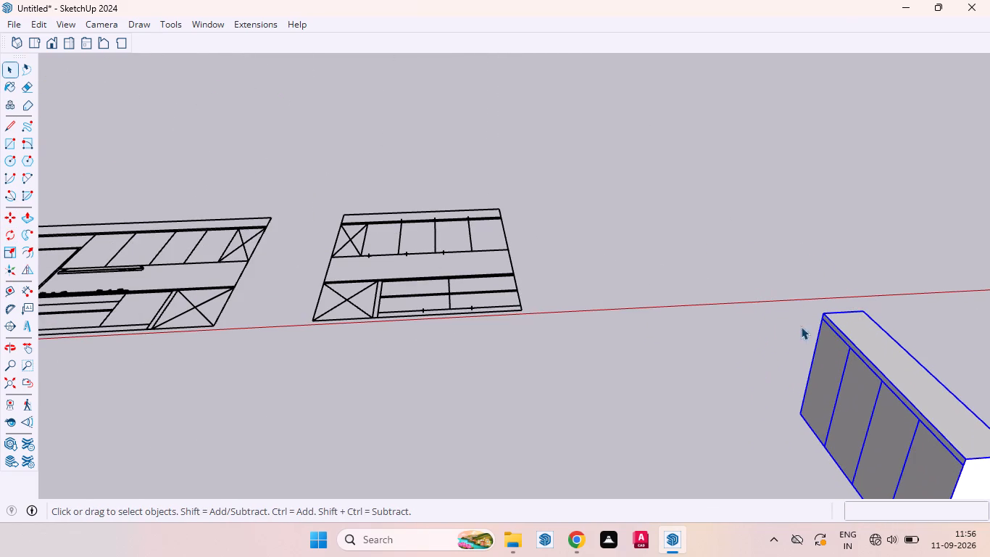
Move the upright four-shutter wall unit from beyond the flat elevations to the open floor area beside the kitchen model.
{"action": "key", "text": "m"}
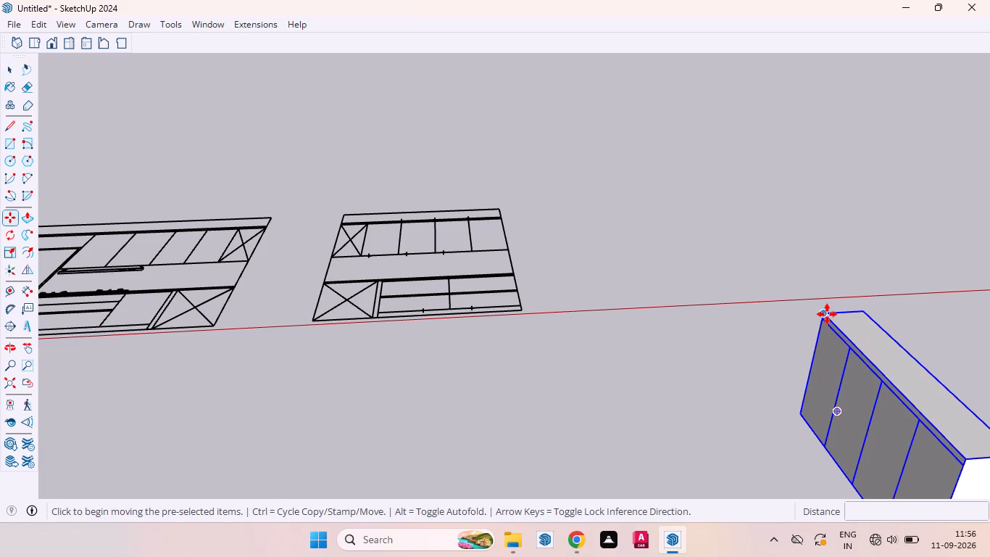
{"action": "left_click", "coordinate": [827, 314]}
{"action": "scroll", "coordinate": [837, 314], "scroll_direction": "down", "scroll_amount": 19}
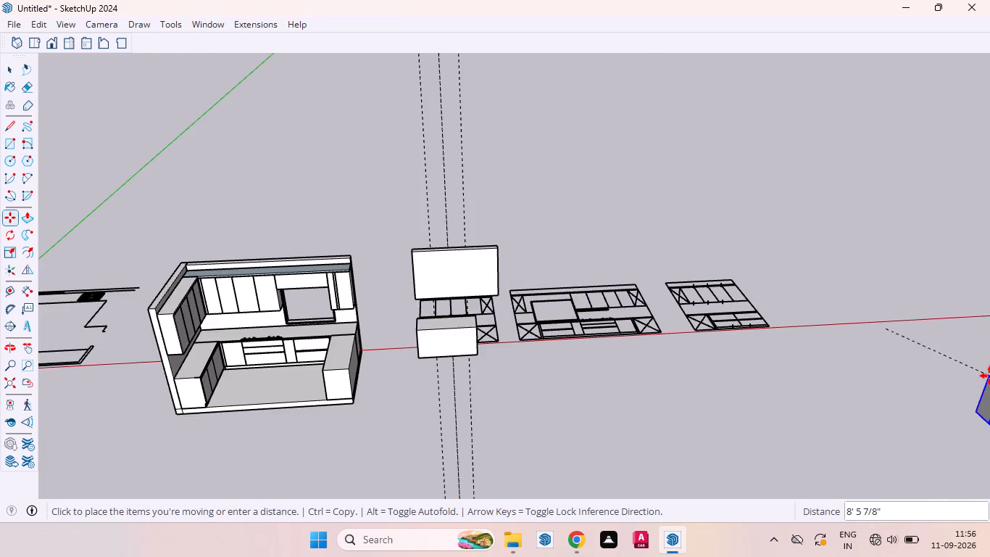
{"action": "scroll", "coordinate": [989, 379], "scroll_direction": "down", "scroll_amount": 6}
{"action": "scroll", "coordinate": [528, 294], "scroll_direction": "up", "scroll_amount": 14}
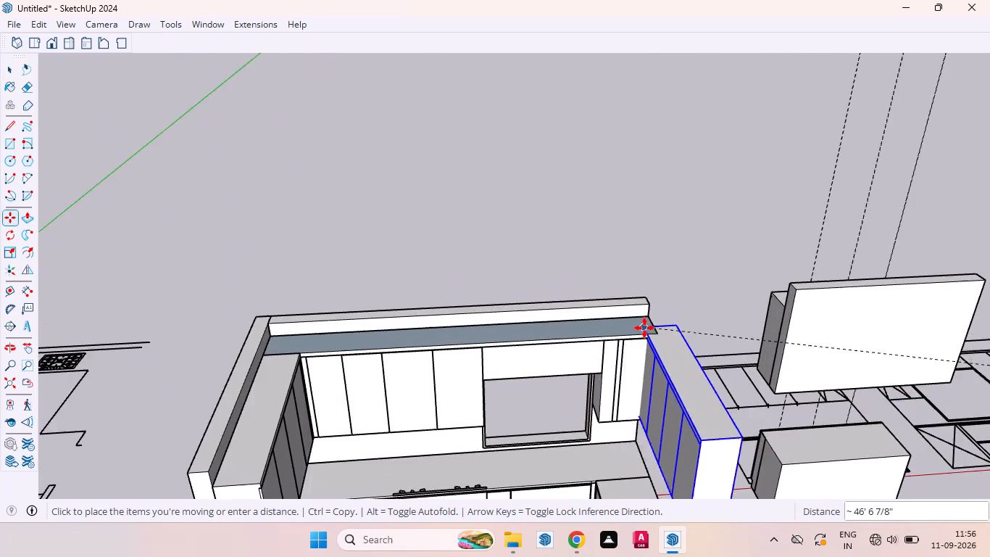
{"action": "scroll", "coordinate": [644, 328], "scroll_direction": "up", "scroll_amount": 2}
{"action": "scroll", "coordinate": [624, 348], "scroll_direction": "down", "scroll_amount": 6}
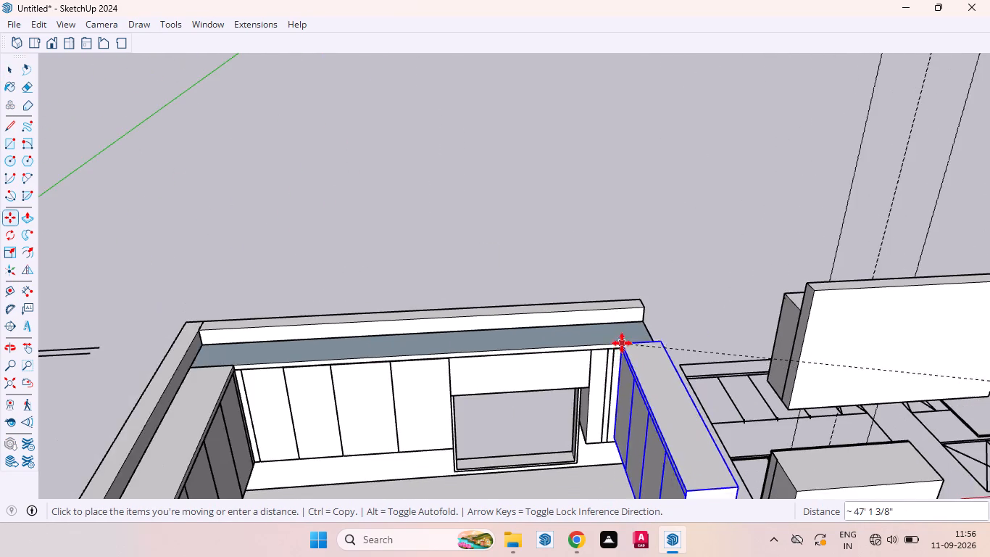
{"action": "scroll", "coordinate": [622, 343], "scroll_direction": "down", "scroll_amount": 3}
{"action": "scroll", "coordinate": [619, 356], "scroll_direction": "up", "scroll_amount": 5}
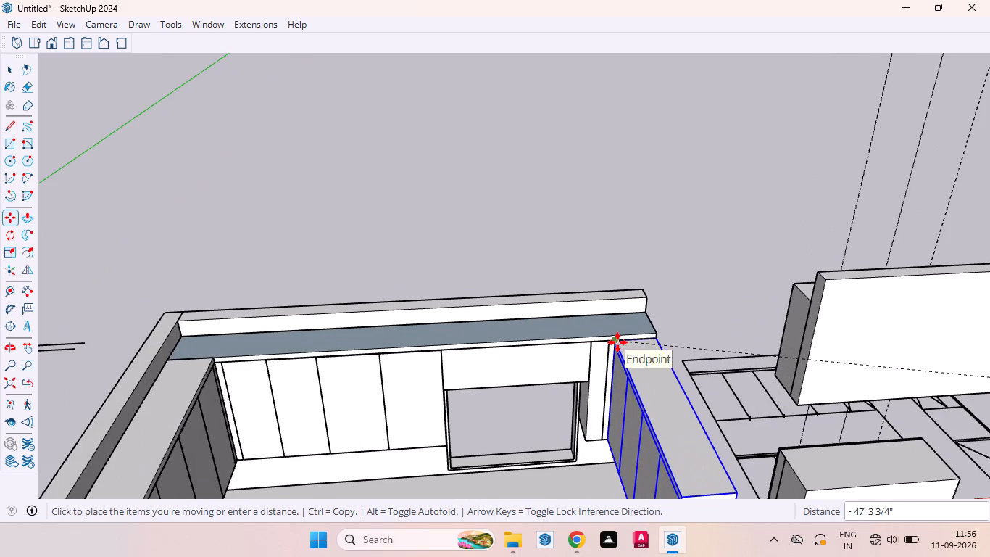
{"action": "scroll", "coordinate": [617, 339], "scroll_direction": "up", "scroll_amount": 8}
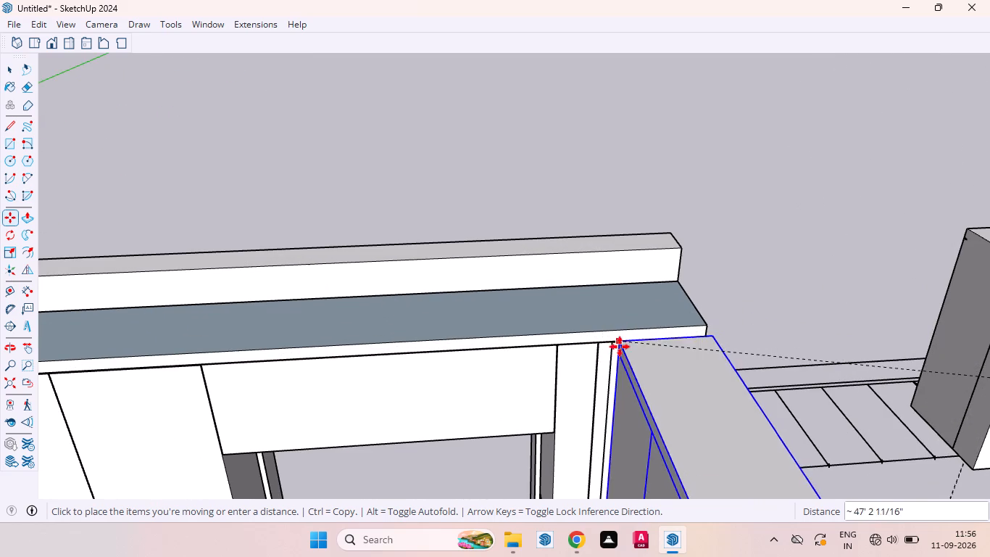
{"action": "scroll", "coordinate": [618, 328], "scroll_direction": "down", "scroll_amount": 11}
{"action": "scroll", "coordinate": [613, 313], "scroll_direction": "down", "scroll_amount": 11}
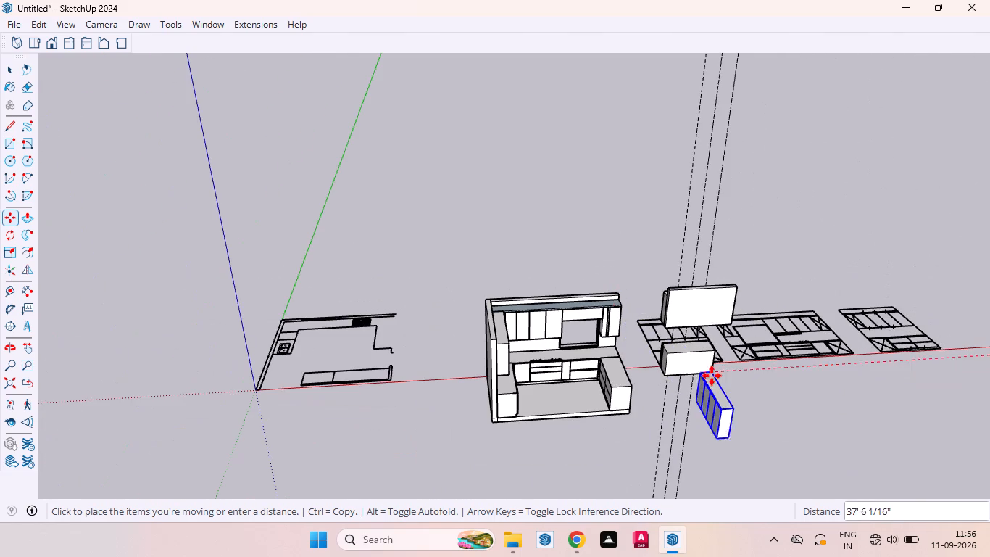
{"action": "left_click", "coordinate": [715, 386]}
Move the wall unit by its upper back corner onto the front end corner of the window wall's upper cabinet top.
{"action": "middle_click_drag", "start_coordinate": [733, 386], "coordinate": [610, 381]}
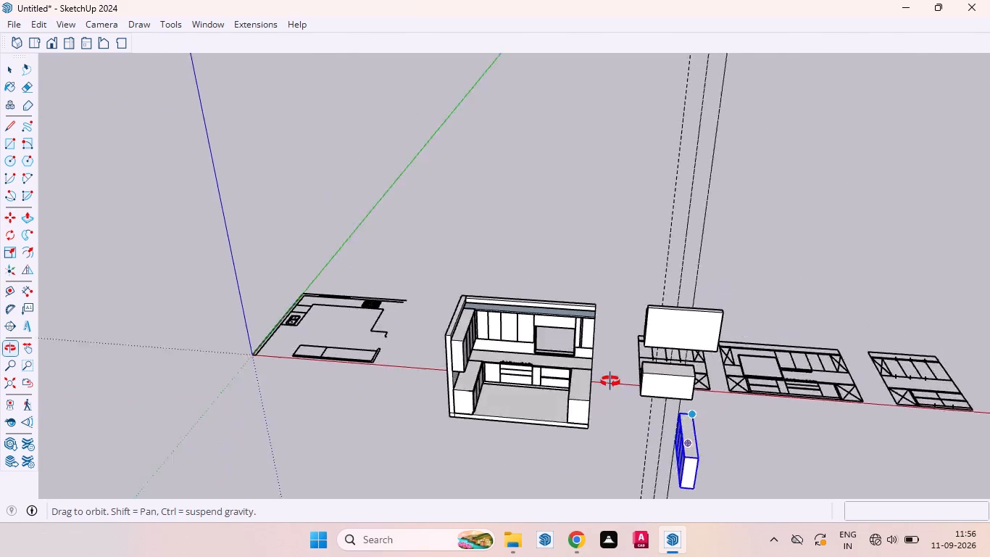
{"action": "middle_click_drag", "start_coordinate": [610, 381], "coordinate": [436, 329]}
{"action": "scroll", "coordinate": [496, 358], "scroll_direction": "up", "scroll_amount": 5}
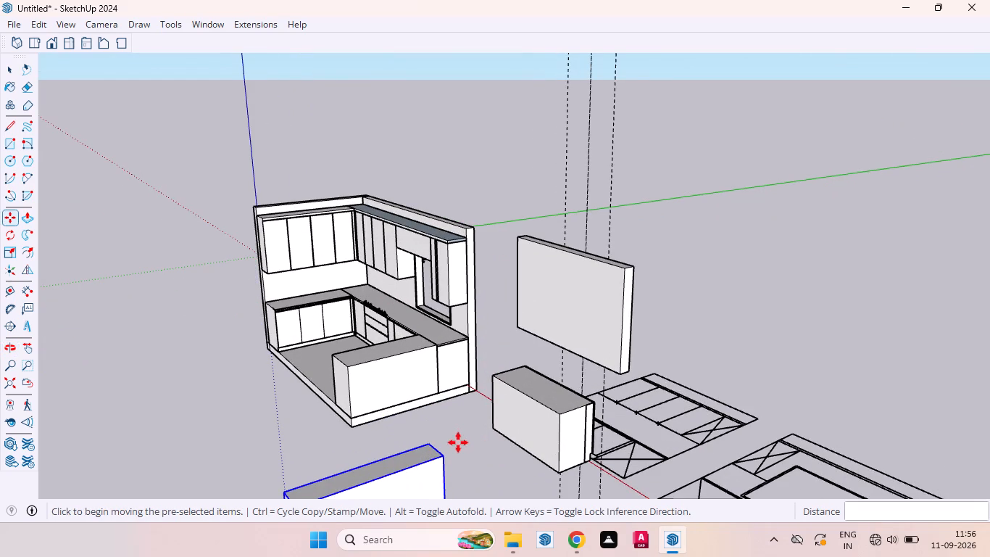
{"action": "left_click", "coordinate": [446, 454]}
{"action": "scroll", "coordinate": [443, 255], "scroll_direction": "up", "scroll_amount": 9}
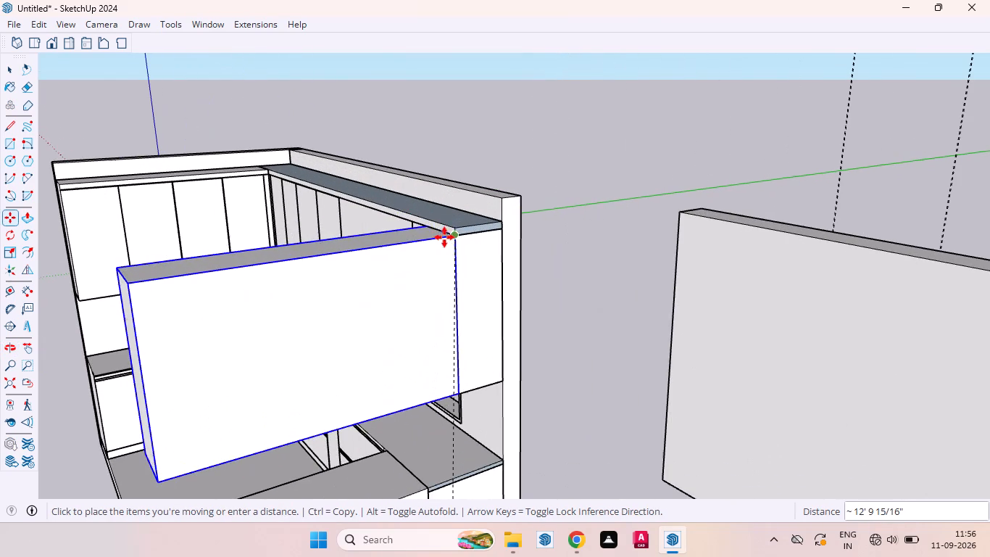
{"action": "left_click", "coordinate": [452, 231]}
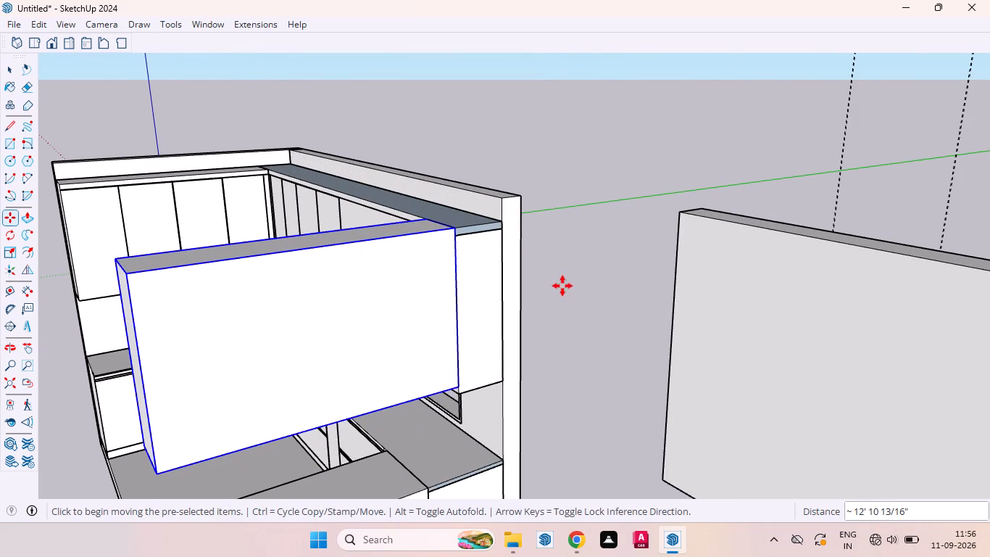
{"action": "key", "text": "space"}
Inspect the placed wall unit's fit against the window wall cabinets and compare it with the flat elevations.
{"action": "middle_click_drag", "start_coordinate": [446, 305], "coordinate": [823, 292]}
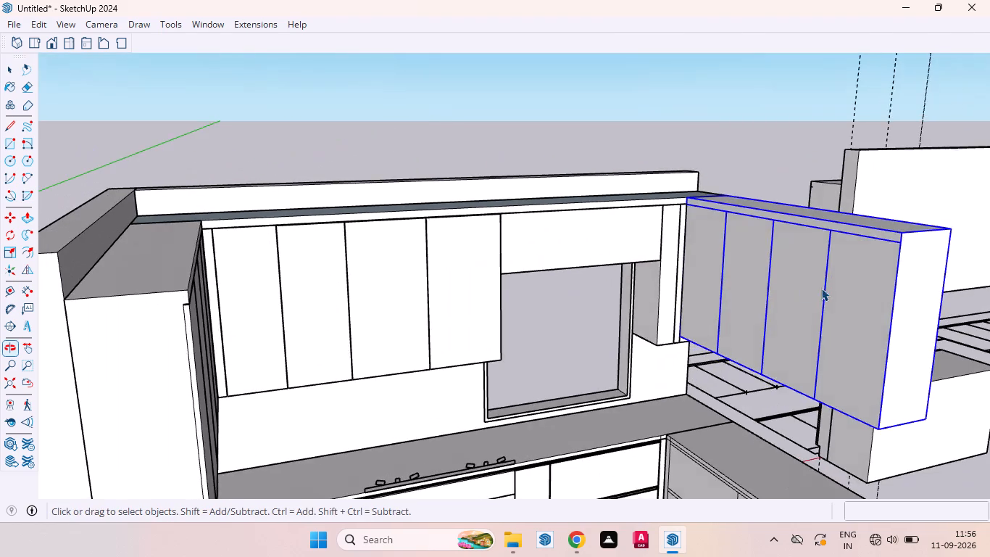
{"action": "scroll", "coordinate": [638, 266], "scroll_direction": "down", "scroll_amount": 3}
{"action": "scroll", "coordinate": [689, 218], "scroll_direction": "up", "scroll_amount": 5}
{"action": "scroll", "coordinate": [675, 188], "scroll_direction": "down", "scroll_amount": 4}
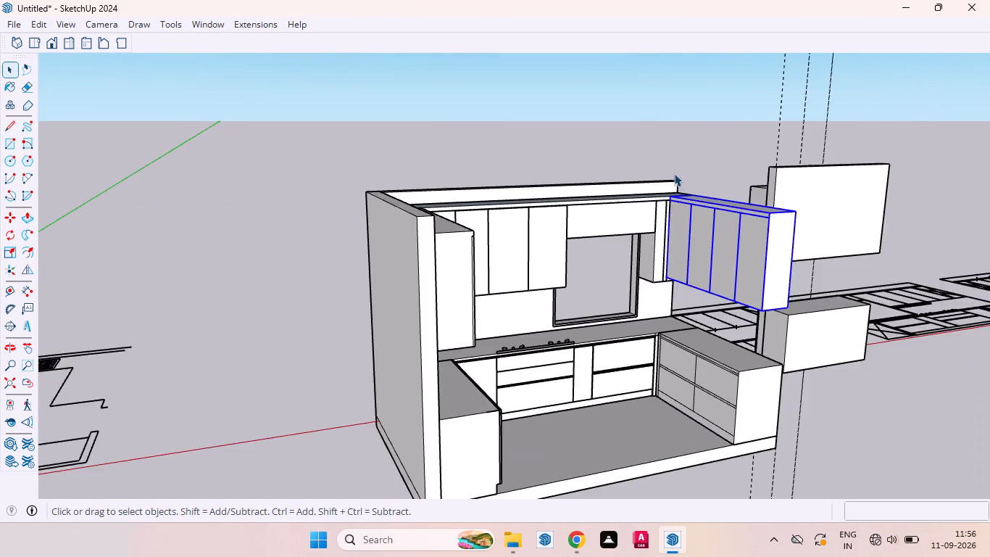
{"action": "scroll", "coordinate": [668, 241], "scroll_direction": "up", "scroll_amount": 4}
{"action": "middle_click_drag", "start_coordinate": [594, 268], "coordinate": [515, 202]}
{"action": "scroll", "coordinate": [523, 205], "scroll_direction": "up", "scroll_amount": 1}
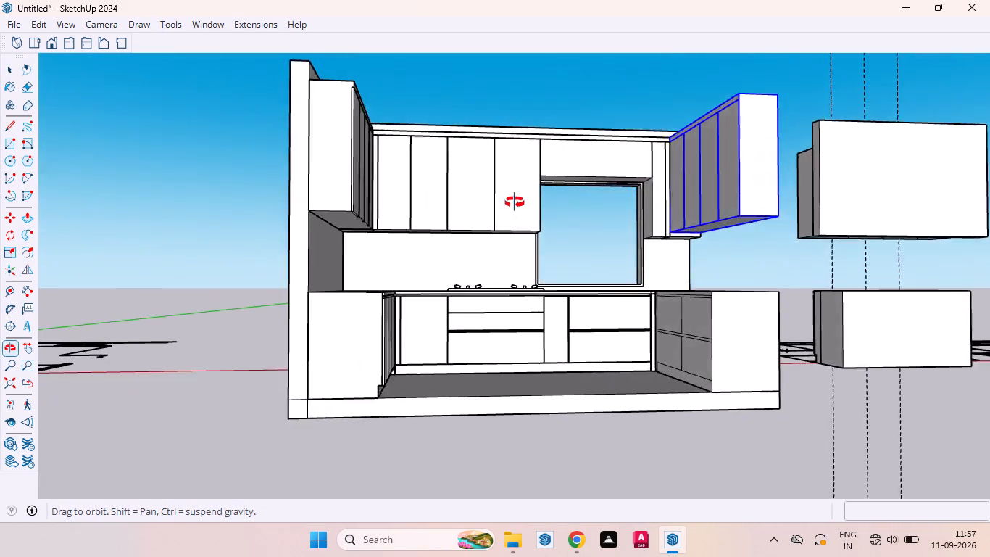
{"action": "middle_click_drag", "start_coordinate": [515, 202], "coordinate": [562, 256]}
{"action": "scroll", "coordinate": [415, 253], "scroll_direction": "down", "scroll_amount": 11}
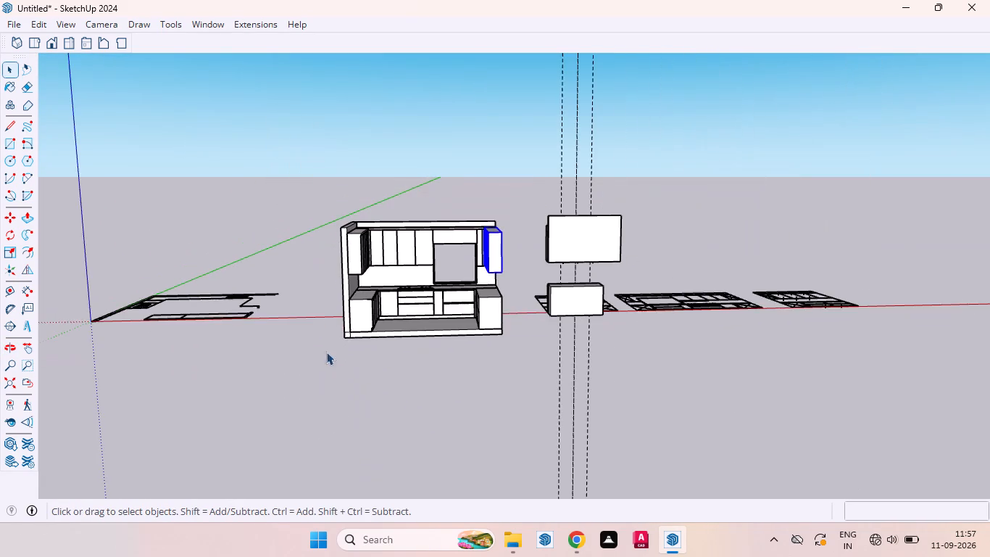
{"action": "scroll", "coordinate": [753, 297], "scroll_direction": "up", "scroll_amount": 6}
{"action": "middle_click_drag", "start_coordinate": [743, 288], "coordinate": [712, 479]}
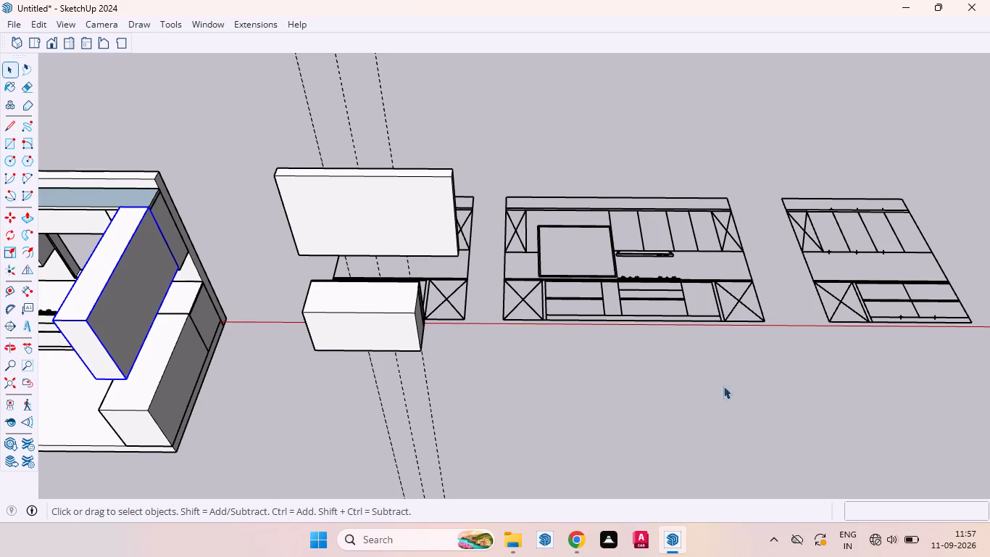
{"action": "scroll", "coordinate": [831, 214], "scroll_direction": "down", "scroll_amount": 4}
{"action": "scroll", "coordinate": [518, 273], "scroll_direction": "up", "scroll_amount": 1}
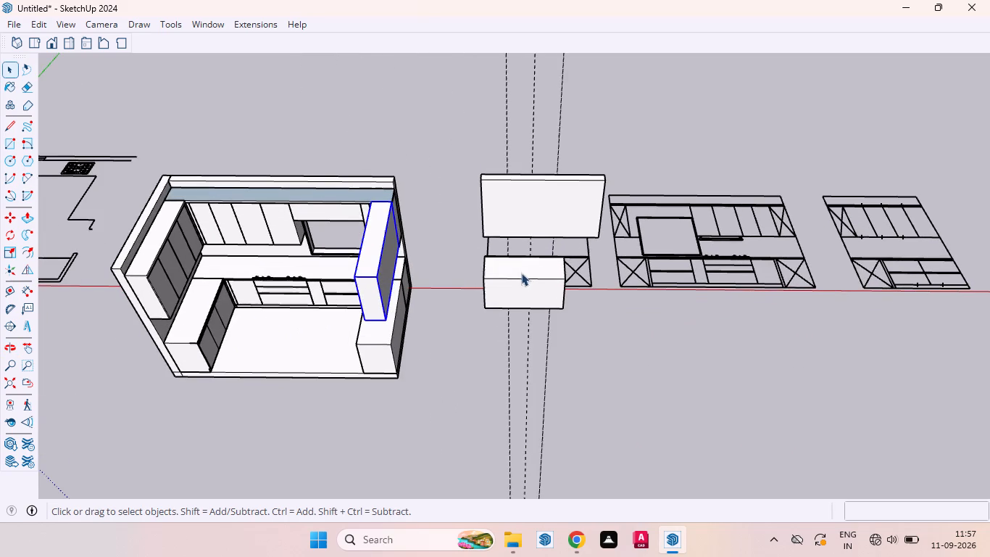
{"action": "middle_click_drag", "start_coordinate": [486, 314], "coordinate": [726, 181]}
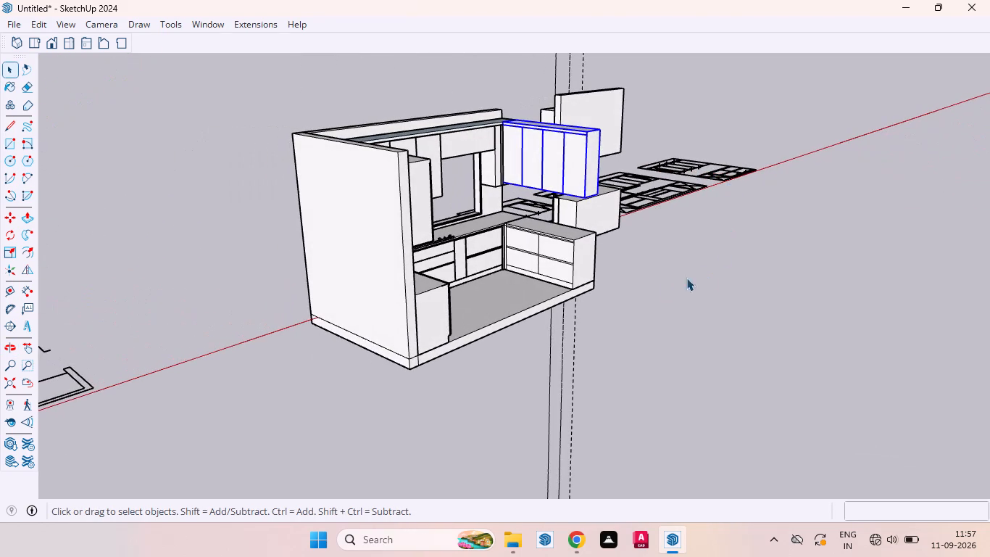
{"action": "left_click", "coordinate": [638, 287]}
Inside the wall-unit group, push/pull the underside down 2" to meet the adjoining window-wall cabinet's bottom level.
{"action": "scroll", "coordinate": [518, 127], "scroll_direction": "up", "scroll_amount": 15}
{"action": "middle_click_drag", "start_coordinate": [496, 148], "coordinate": [510, 99]}
{"action": "scroll", "coordinate": [496, 148], "scroll_direction": "up", "scroll_amount": 1}
{"action": "scroll", "coordinate": [491, 120], "scroll_direction": "down", "scroll_amount": 4}
{"action": "middle_click_drag", "start_coordinate": [504, 259], "coordinate": [474, 186]}
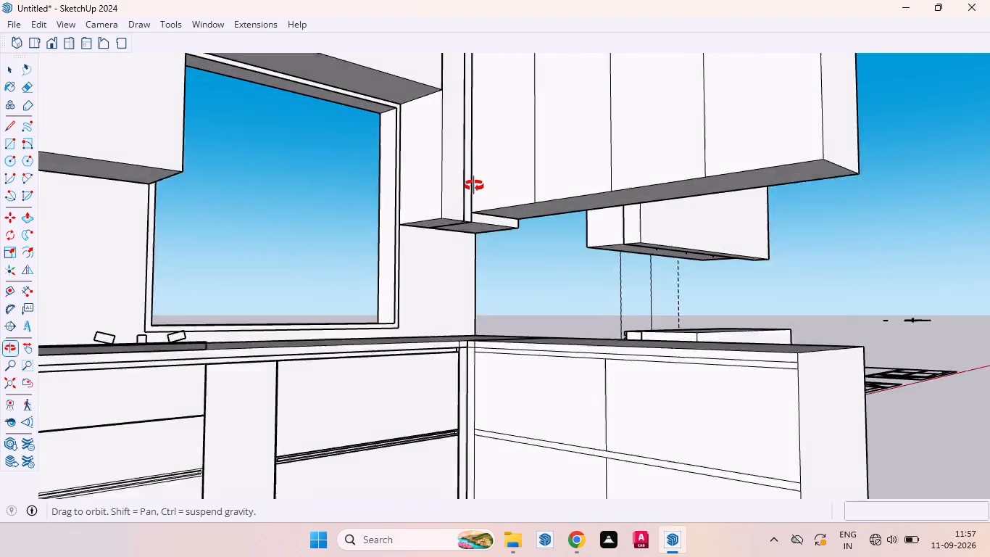
{"action": "middle_click_drag", "start_coordinate": [474, 186], "coordinate": [444, 186]}
{"action": "left_click", "coordinate": [529, 186]}
{"action": "triple_click", "coordinate": [529, 186]}
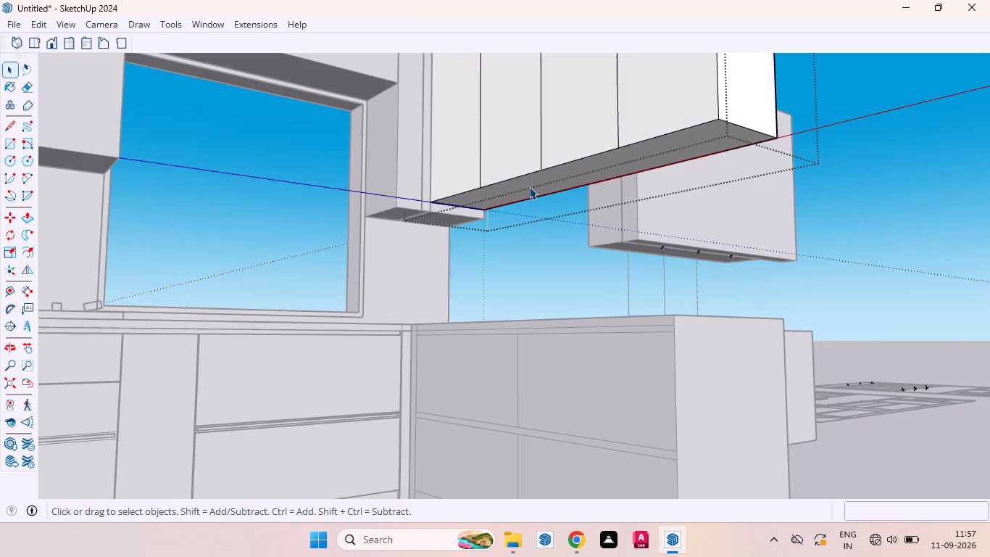
{"action": "double_click", "coordinate": [529, 185]}
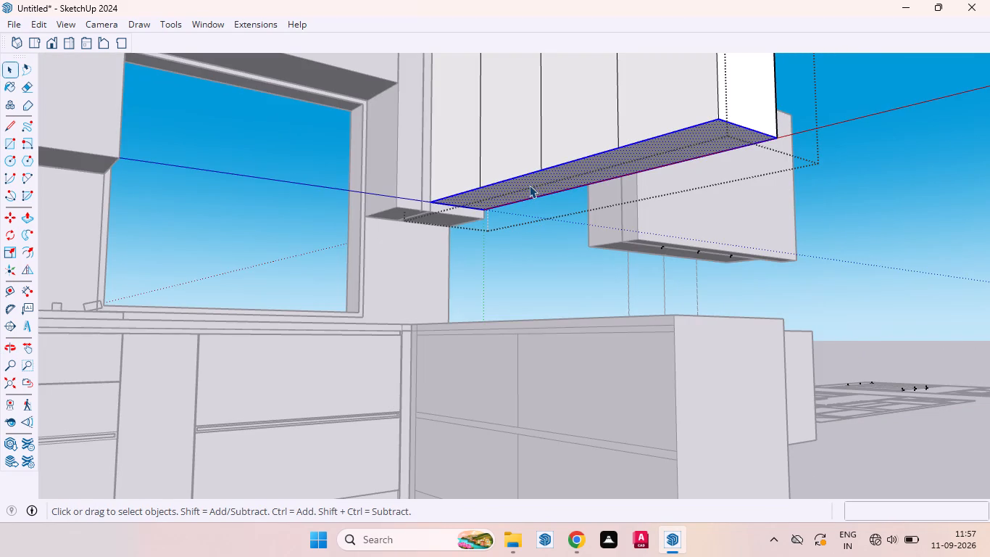
{"action": "key", "text": "p"}
{"action": "left_click", "coordinate": [503, 185]}
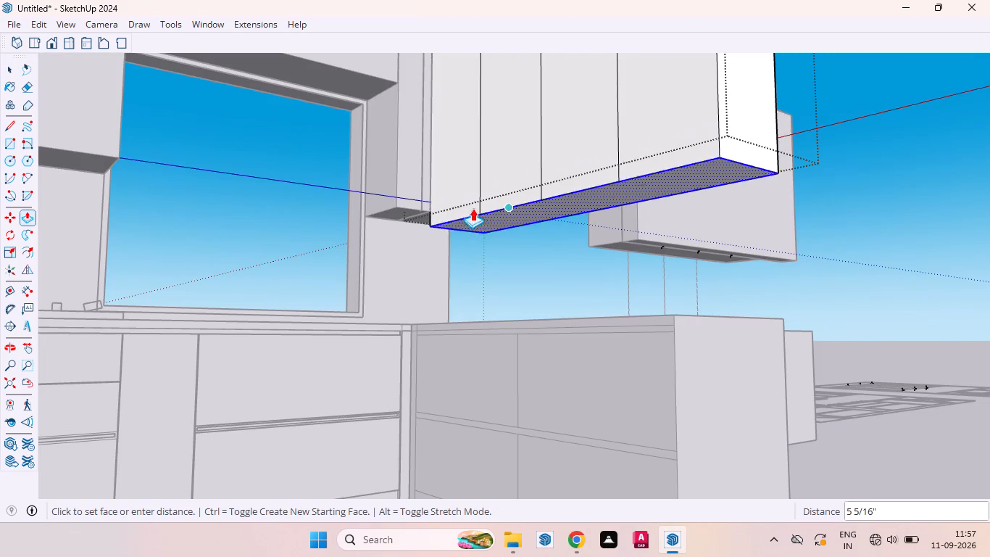
{"action": "left_click", "coordinate": [409, 209]}
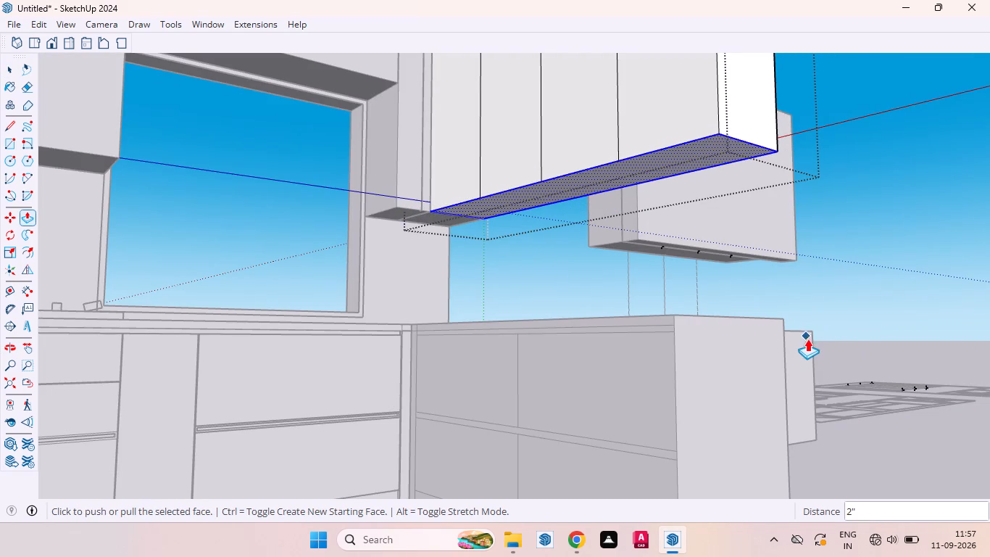
{"action": "key", "text": "space"}
{"action": "left_click", "coordinate": [865, 321]}
Inside the wall-unit group, place a guide offset 50 from the shutter face's vertical edge at the inner corner.
{"action": "scroll", "coordinate": [710, 272], "scroll_direction": "down", "scroll_amount": 5}
{"action": "middle_click_drag", "start_coordinate": [693, 292], "coordinate": [651, 355]}
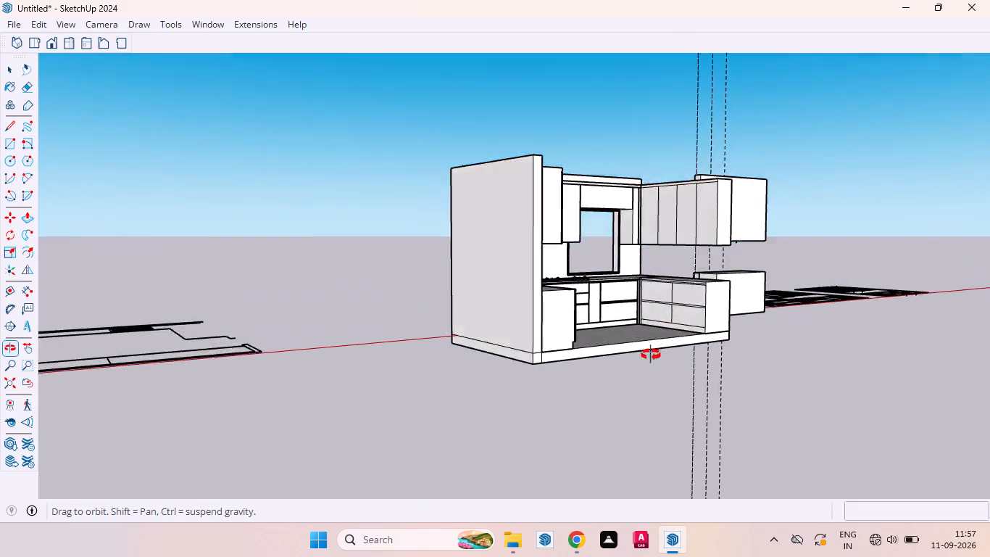
{"action": "middle_click_drag", "start_coordinate": [651, 355], "coordinate": [490, 413]}
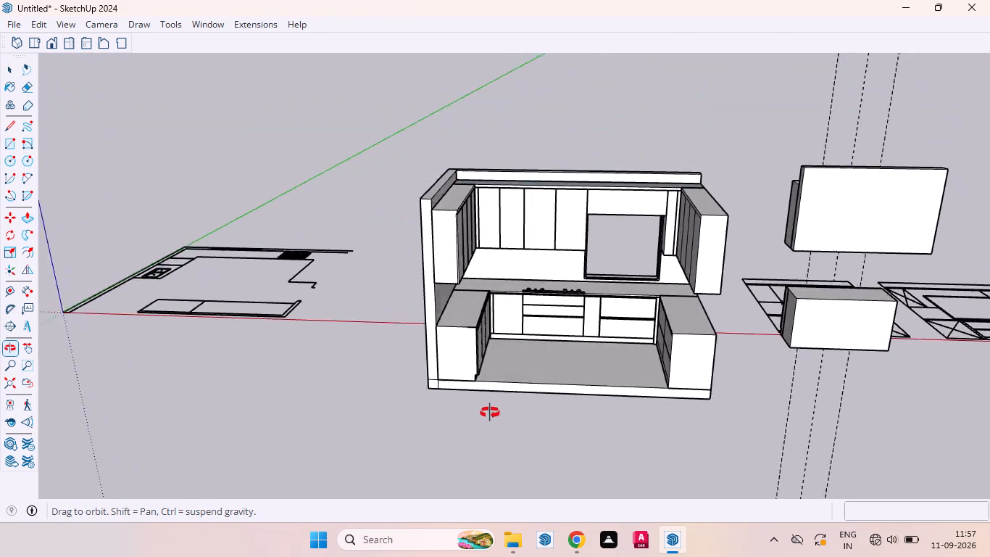
{"action": "middle_click_drag", "start_coordinate": [490, 413], "coordinate": [549, 422]}
{"action": "scroll", "coordinate": [678, 194], "scroll_direction": "up", "scroll_amount": 11}
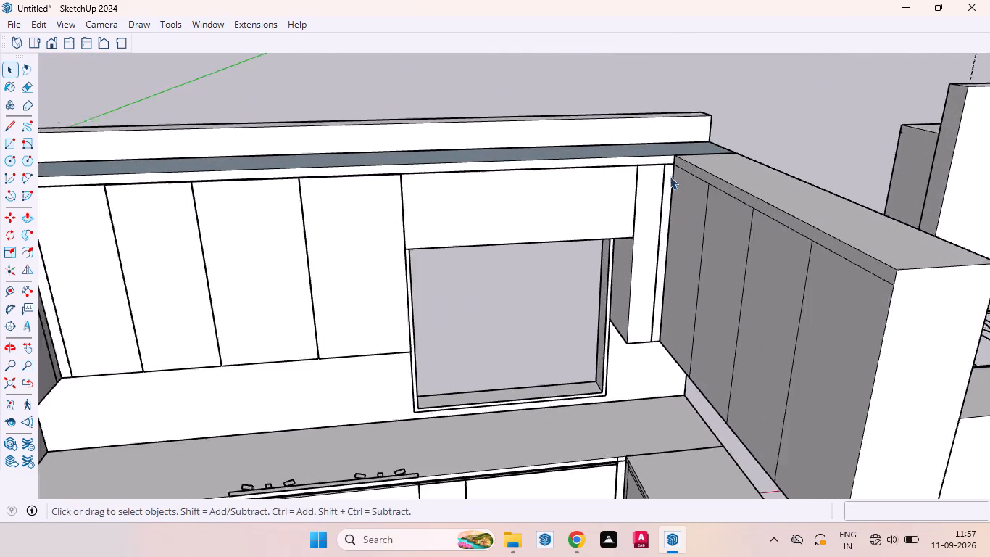
{"action": "scroll", "coordinate": [670, 176], "scroll_direction": "up", "scroll_amount": 11}
{"action": "middle_click_drag", "start_coordinate": [681, 191], "coordinate": [797, 276]}
{"action": "scroll", "coordinate": [661, 170], "scroll_direction": "up", "scroll_amount": 4}
{"action": "left_click", "coordinate": [709, 226]}
{"action": "double_click", "coordinate": [709, 226]}
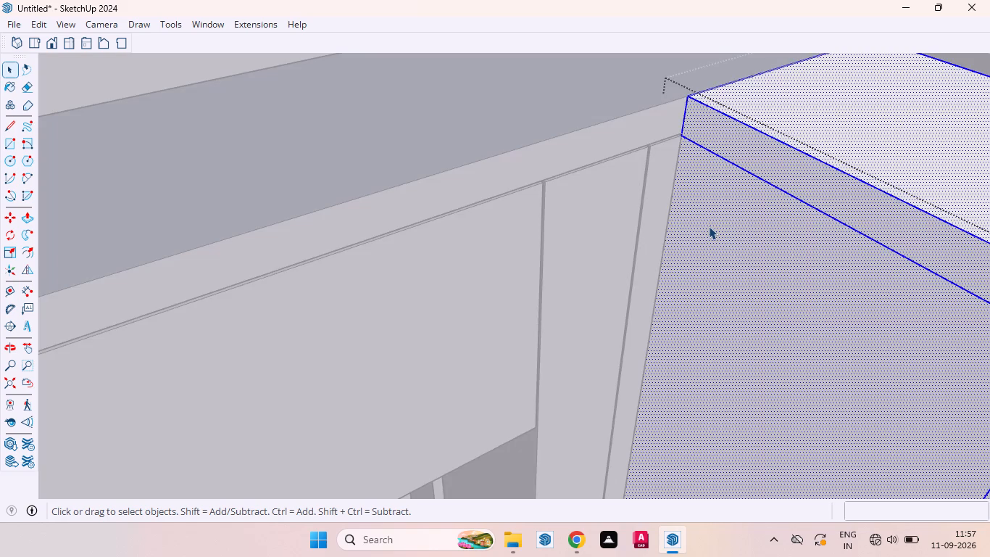
{"action": "key", "text": "t"}
{"action": "left_click", "coordinate": [670, 212]}
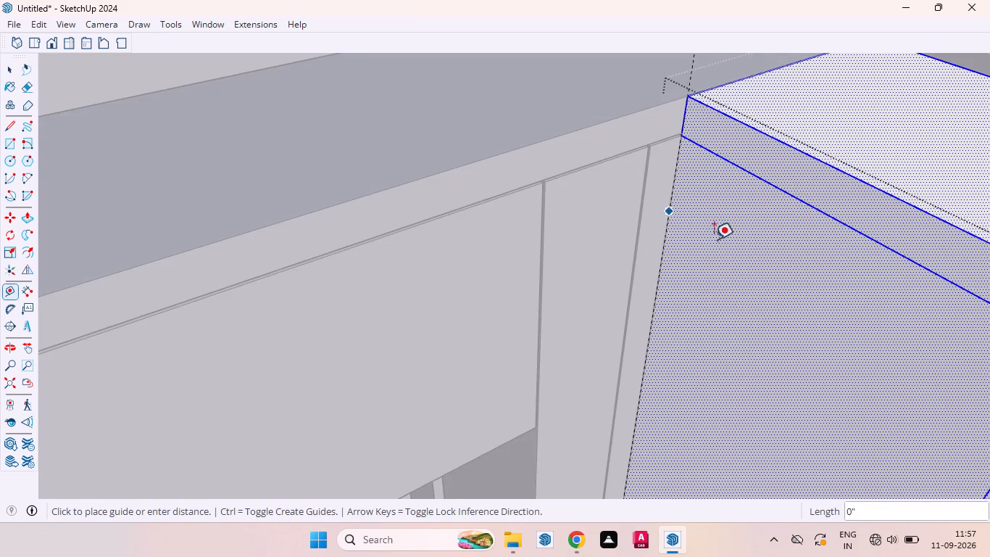
{"action": "type", "text": "50"}
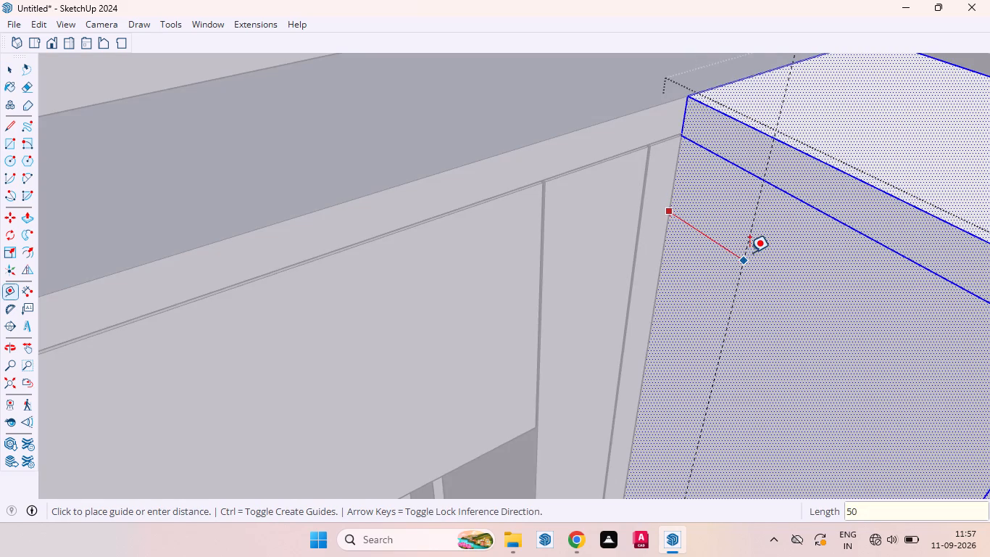
{"action": "key", "text": "Return"}
Place a vertical guide 50 mm from the shutter face's inner corner edge and close the wall-unit group.
{"action": "scroll", "coordinate": [709, 192], "scroll_direction": "down", "scroll_amount": 17}
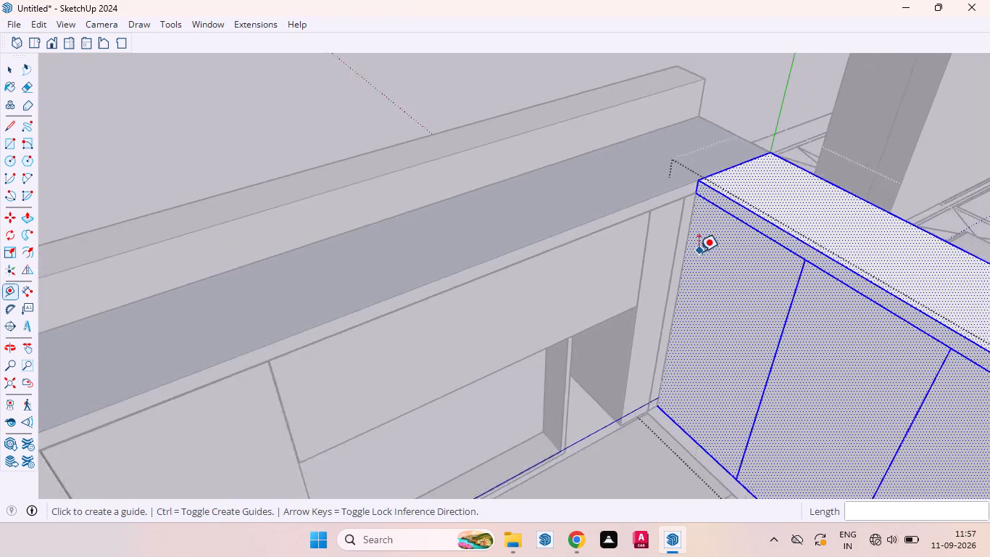
{"action": "scroll", "coordinate": [699, 252], "scroll_direction": "down", "scroll_amount": 3}
{"action": "scroll", "coordinate": [689, 260], "scroll_direction": "up", "scroll_amount": 10}
{"action": "left_click", "coordinate": [691, 239]}
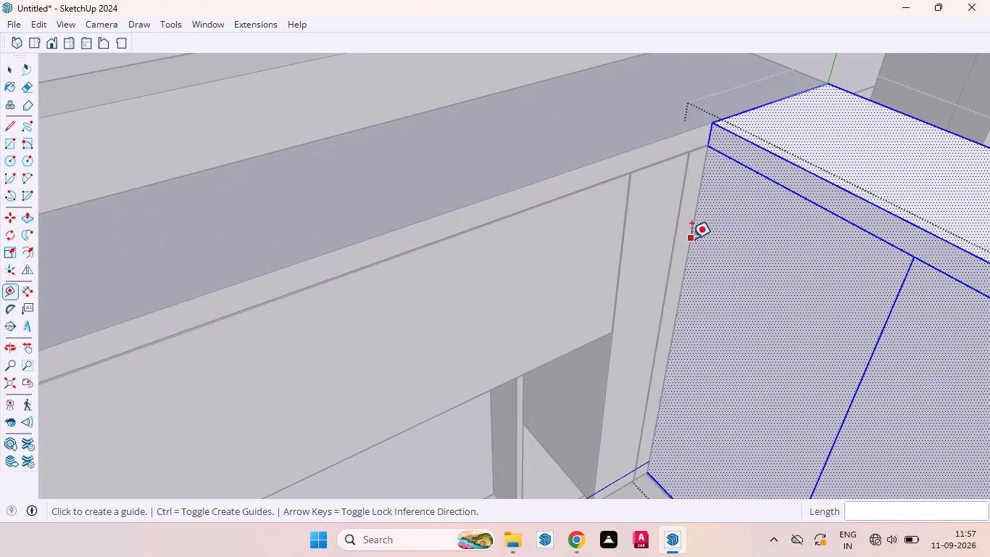
{"action": "type", "text": "50mm"}
{"action": "key", "text": "Return"}
{"action": "key", "text": "space"}
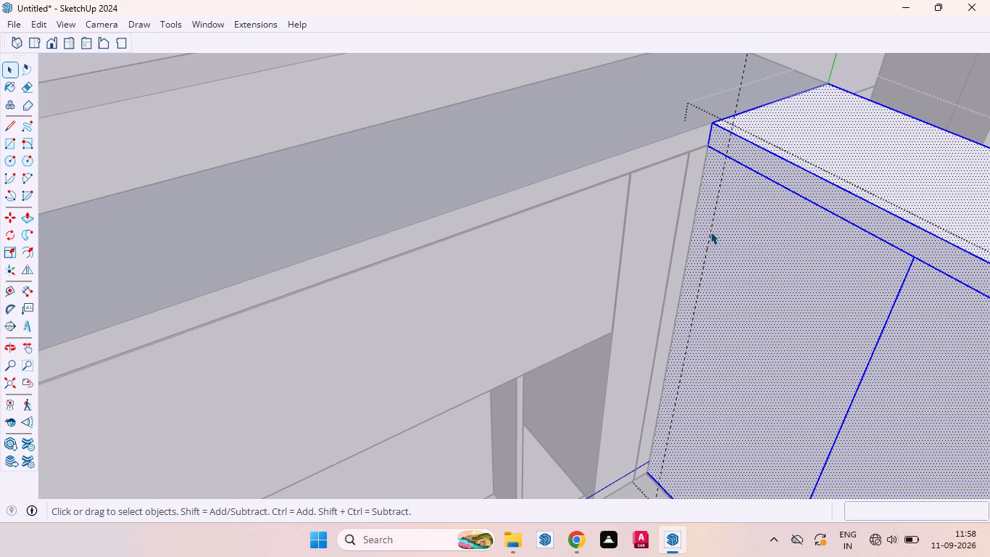
{"action": "scroll", "coordinate": [711, 194], "scroll_direction": "down", "scroll_amount": 6}
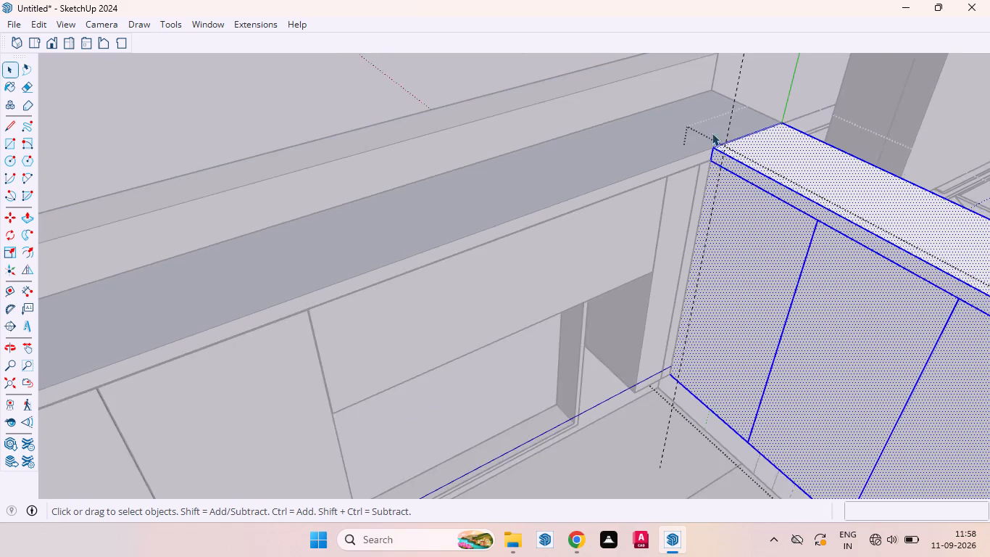
{"action": "scroll", "coordinate": [712, 133], "scroll_direction": "down", "scroll_amount": 2}
{"action": "scroll", "coordinate": [707, 125], "scroll_direction": "up", "scroll_amount": 1}
{"action": "scroll", "coordinate": [707, 125], "scroll_direction": "down", "scroll_amount": 4}
{"action": "scroll", "coordinate": [706, 121], "scroll_direction": "up", "scroll_amount": 1}
{"action": "scroll", "coordinate": [673, 135], "scroll_direction": "down", "scroll_amount": 20}
{"action": "scroll", "coordinate": [673, 135], "scroll_direction": "down", "scroll_amount": 2}
{"action": "left_click", "coordinate": [803, 294]}
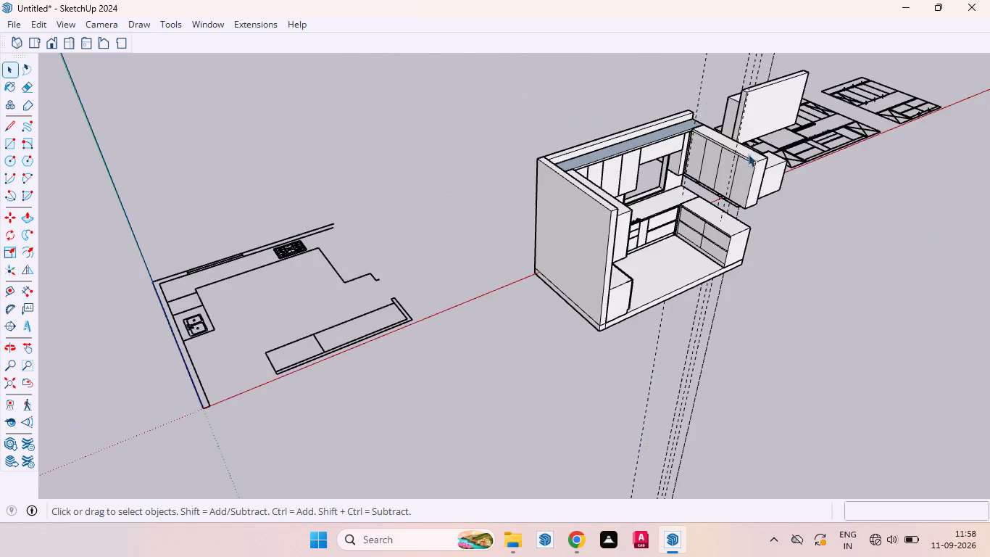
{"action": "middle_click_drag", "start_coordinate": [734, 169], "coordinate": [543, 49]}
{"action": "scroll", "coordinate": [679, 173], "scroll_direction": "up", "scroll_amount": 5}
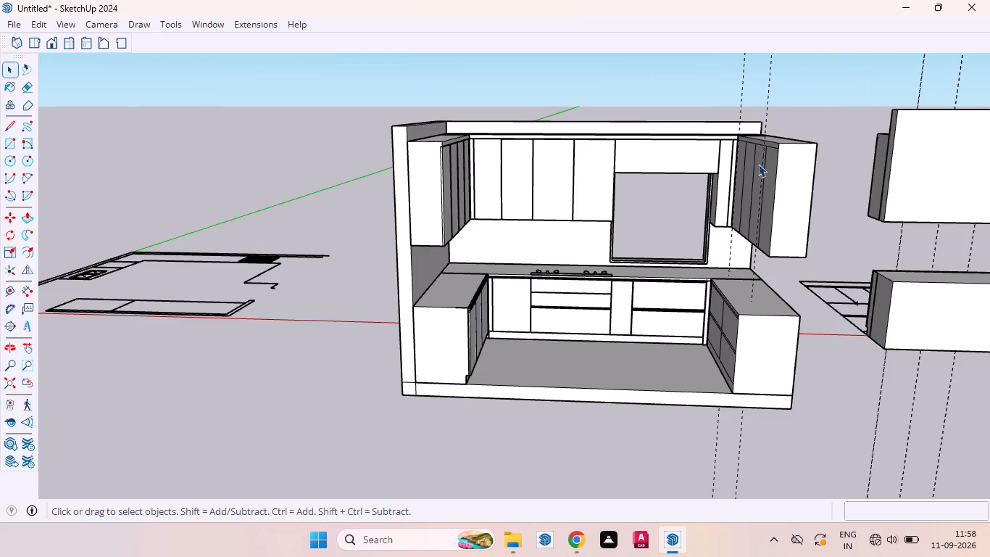
Inside the wall-unit group, copy the vertical joint line beside the outermost shutter 3 mm sideways, and close the group.
{"action": "scroll", "coordinate": [768, 155], "scroll_direction": "up", "scroll_amount": 5}
{"action": "middle_click_drag", "start_coordinate": [750, 182], "coordinate": [957, 253]}
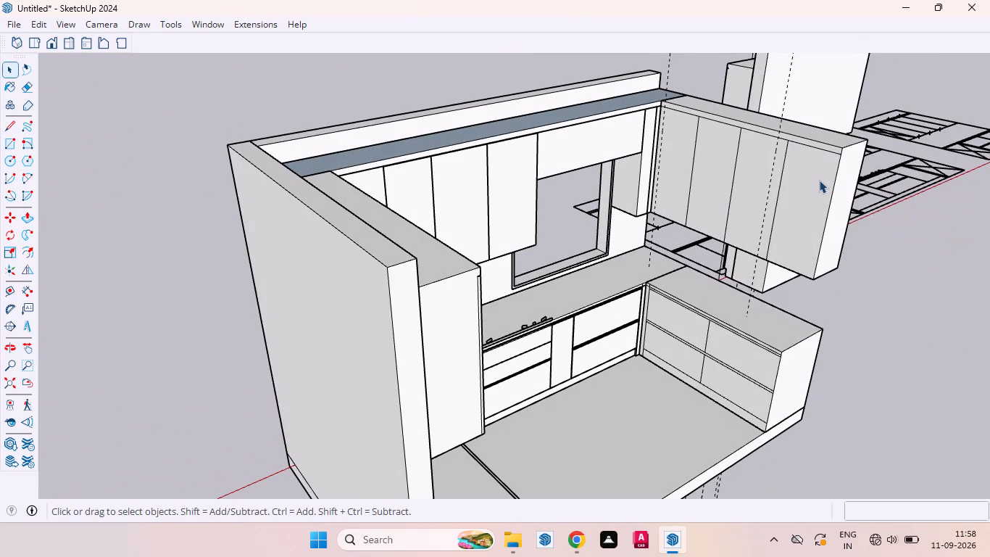
{"action": "left_click", "coordinate": [810, 178]}
{"action": "triple_click", "coordinate": [810, 178]}
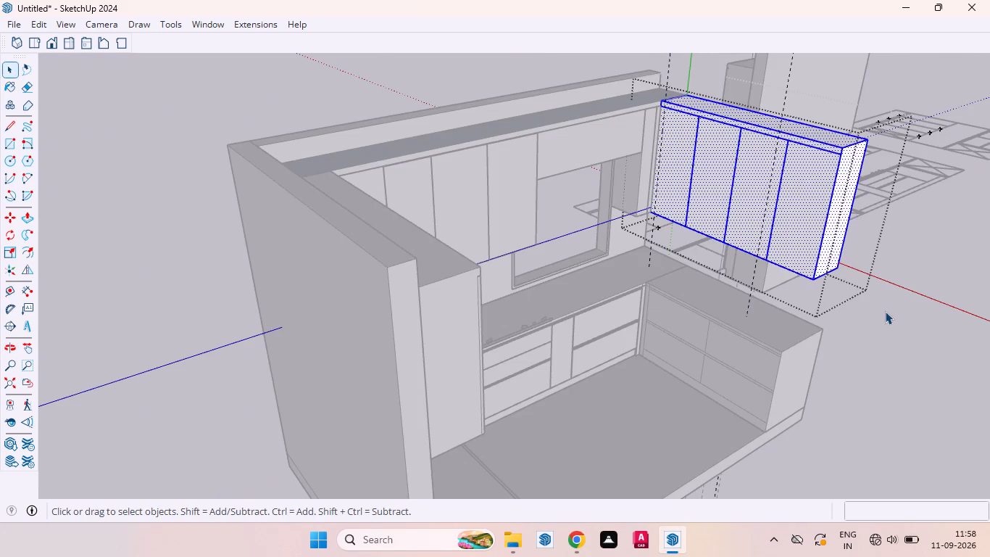
{"action": "left_click", "coordinate": [891, 323]}
{"action": "left_click", "coordinate": [797, 210]}
{"action": "double_click", "coordinate": [812, 209]}
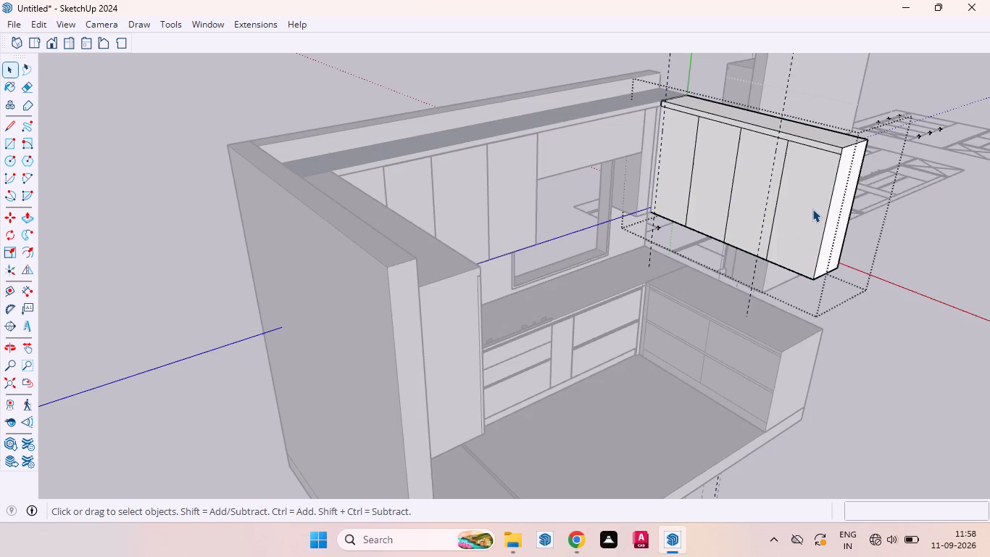
{"action": "left_click", "coordinate": [812, 209]}
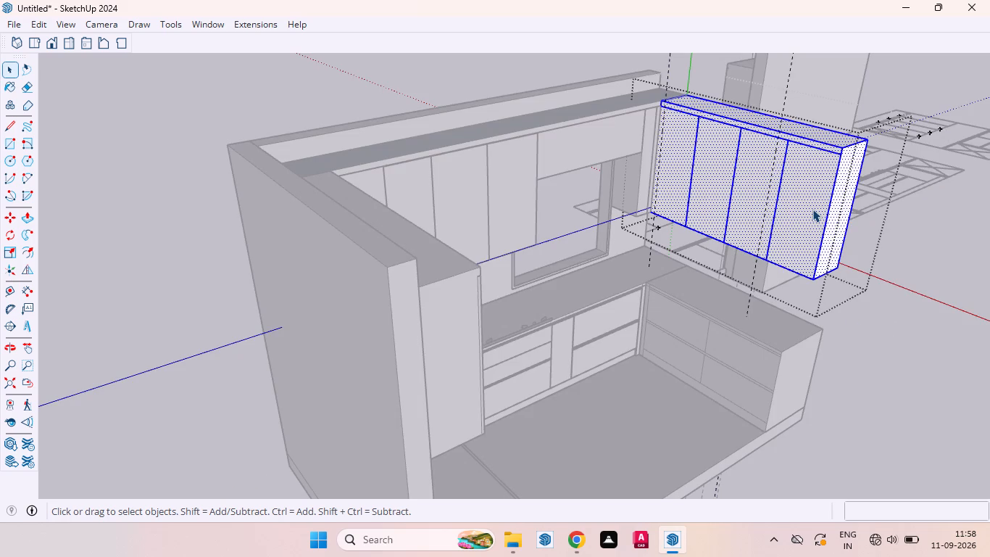
{"action": "left_click", "coordinate": [773, 220]}
{"action": "key", "text": "m"}
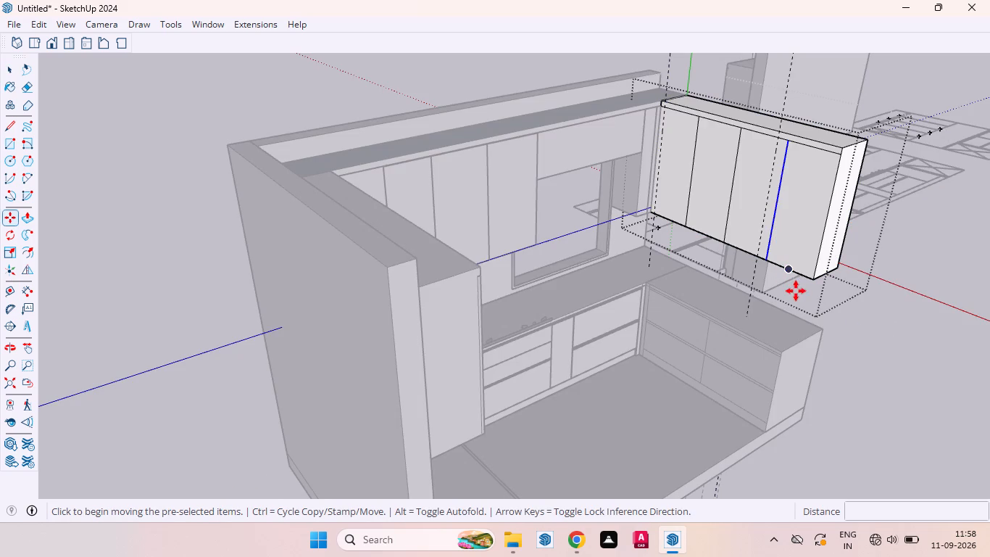
{"action": "scroll", "coordinate": [774, 259], "scroll_direction": "up", "scroll_amount": 11}
{"action": "left_click", "coordinate": [757, 262]}
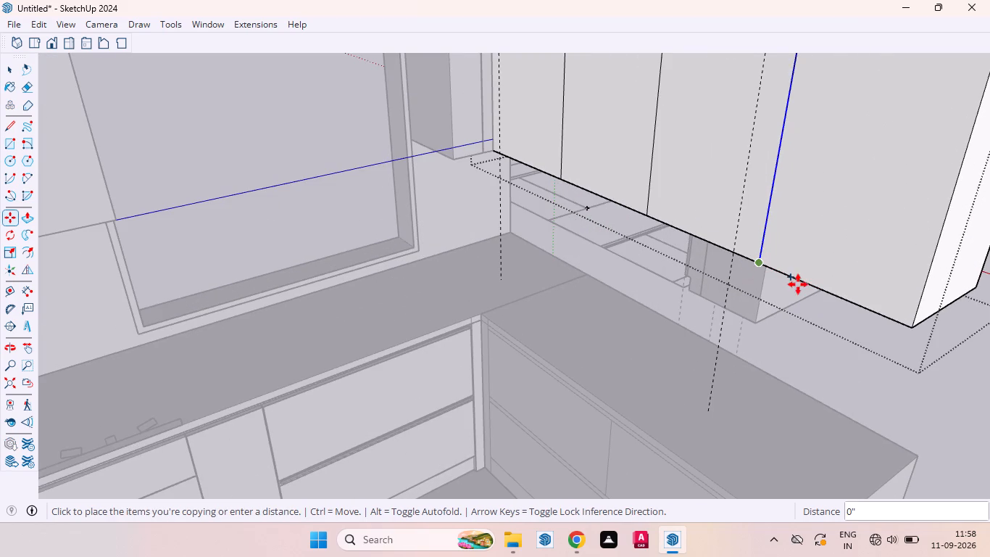
{"action": "type", "text": "3mm"}
{"action": "key", "text": "Return"}
{"action": "key", "text": "space"}
{"action": "scroll", "coordinate": [653, 291], "scroll_direction": "down", "scroll_amount": 2}
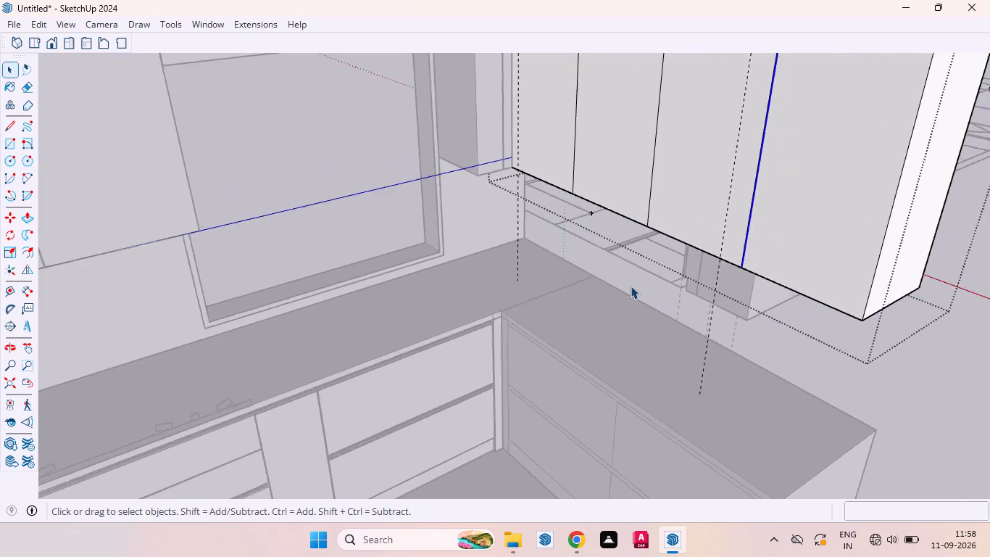
{"action": "scroll", "coordinate": [631, 286], "scroll_direction": "down", "scroll_amount": 17}
{"action": "middle_click_drag", "start_coordinate": [629, 284], "coordinate": [518, 260]}
{"action": "scroll", "coordinate": [639, 310], "scroll_direction": "down", "scroll_amount": 2}
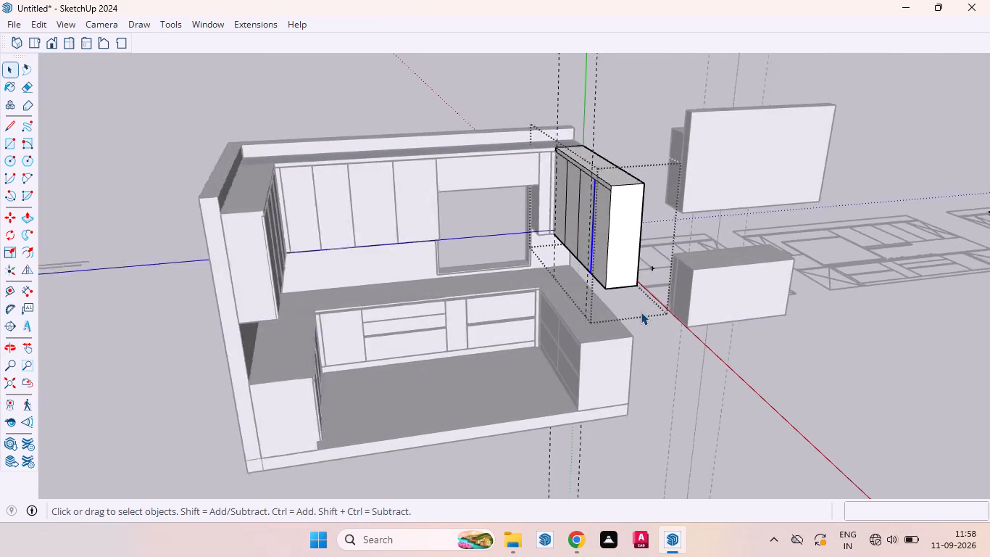
{"action": "scroll", "coordinate": [641, 312], "scroll_direction": "down", "scroll_amount": 3}
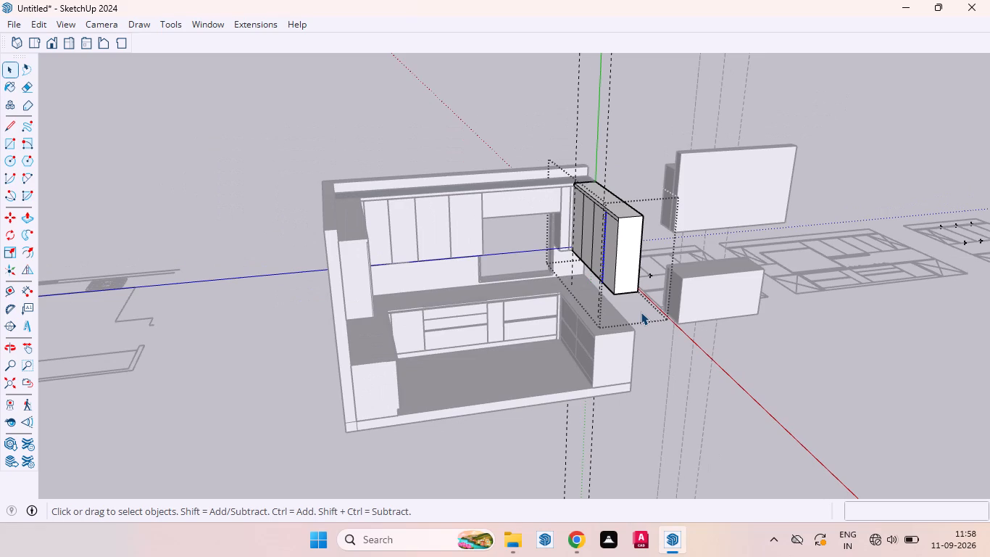
{"action": "left_click", "coordinate": [641, 440]}
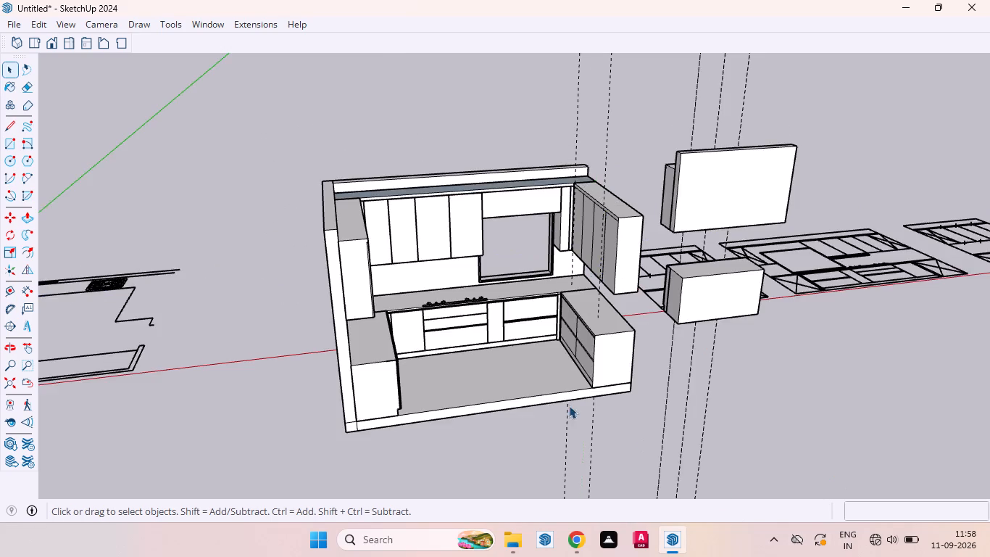
Examine the assembled kitchen alongside the floor plan, the loose cabinet pieces and the flat elevations.
{"action": "scroll", "coordinate": [568, 261], "scroll_direction": "down", "scroll_amount": 7}
{"action": "middle_click_drag", "start_coordinate": [475, 334], "coordinate": [336, 247]}
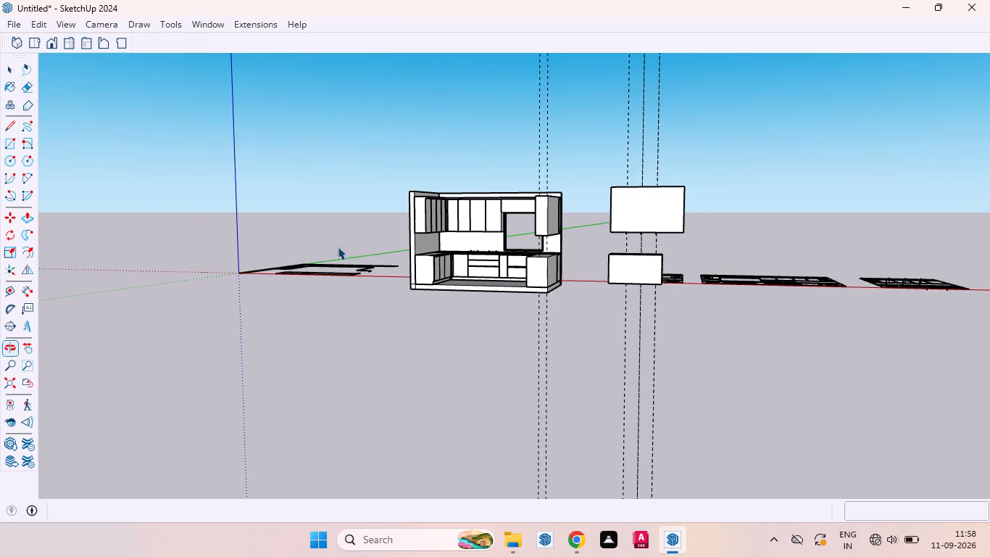
{"action": "scroll", "coordinate": [452, 283], "scroll_direction": "up", "scroll_amount": 2}
{"action": "scroll", "coordinate": [499, 319], "scroll_direction": "down", "scroll_amount": 2}
{"action": "middle_click_drag", "start_coordinate": [512, 337], "coordinate": [591, 372]}
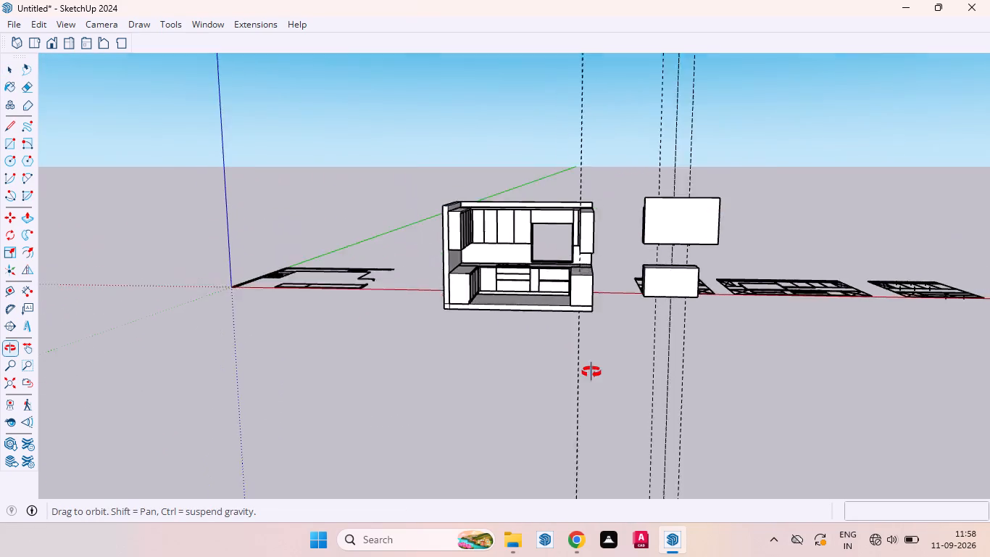
{"action": "middle_click_drag", "start_coordinate": [591, 372], "coordinate": [626, 392]}
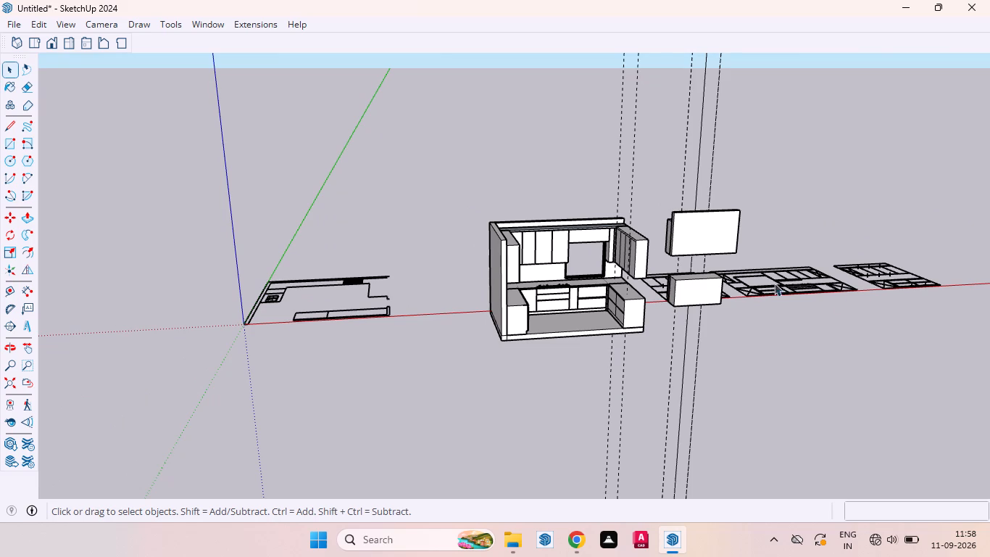
{"action": "middle_click_drag", "start_coordinate": [633, 277], "coordinate": [621, 280]}
{"action": "middle_click_drag", "start_coordinate": [621, 280], "coordinate": [562, 313]}
{"action": "scroll", "coordinate": [605, 181], "scroll_direction": "down", "scroll_amount": 3}
{"action": "scroll", "coordinate": [607, 269], "scroll_direction": "up", "scroll_amount": 4}
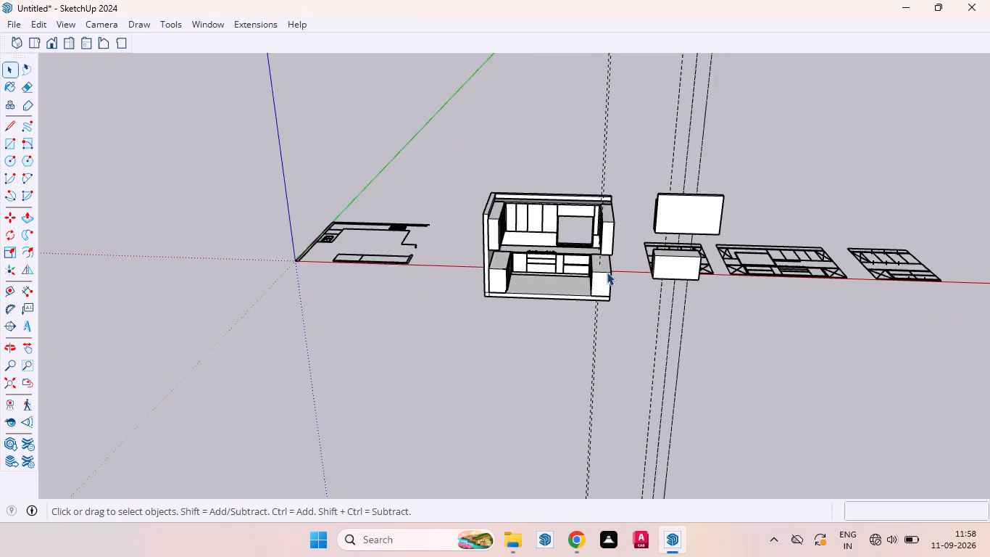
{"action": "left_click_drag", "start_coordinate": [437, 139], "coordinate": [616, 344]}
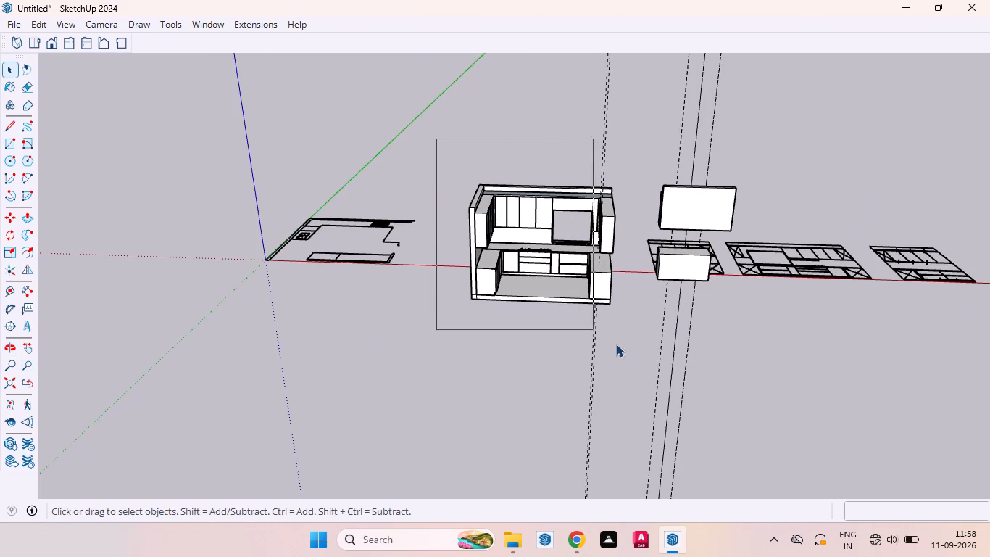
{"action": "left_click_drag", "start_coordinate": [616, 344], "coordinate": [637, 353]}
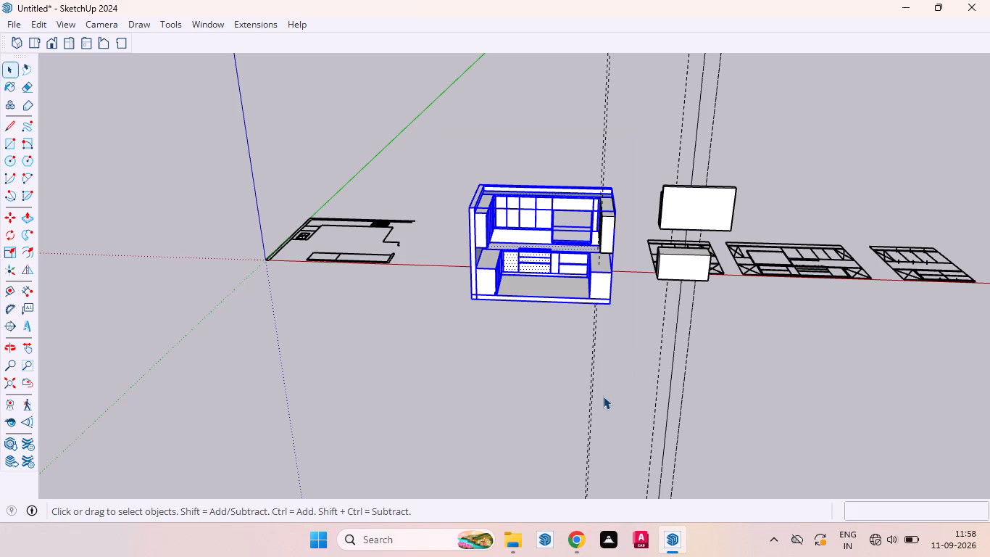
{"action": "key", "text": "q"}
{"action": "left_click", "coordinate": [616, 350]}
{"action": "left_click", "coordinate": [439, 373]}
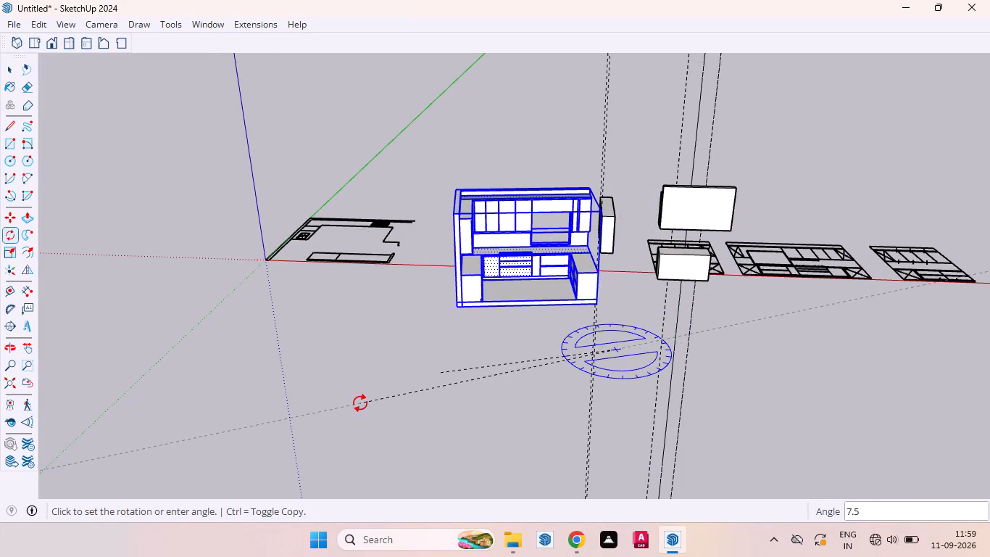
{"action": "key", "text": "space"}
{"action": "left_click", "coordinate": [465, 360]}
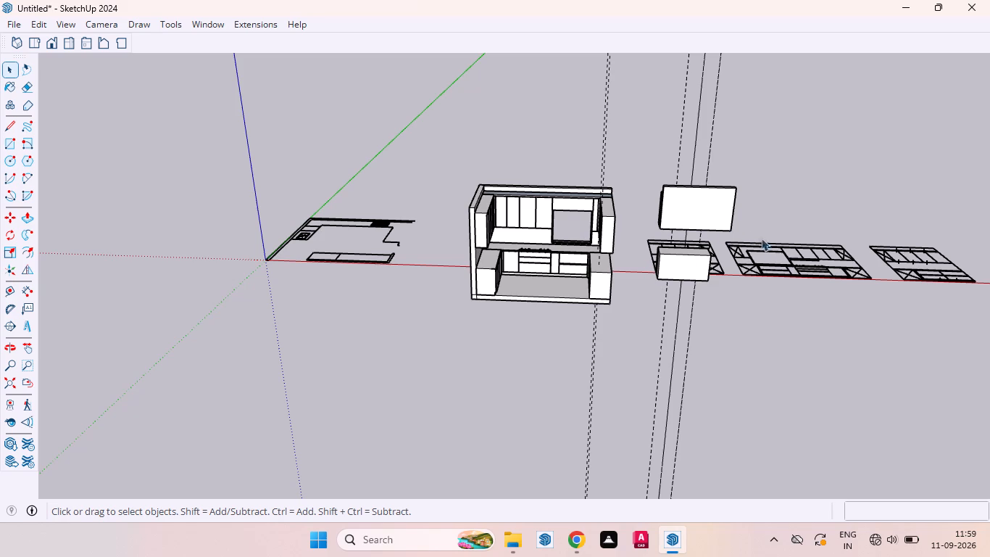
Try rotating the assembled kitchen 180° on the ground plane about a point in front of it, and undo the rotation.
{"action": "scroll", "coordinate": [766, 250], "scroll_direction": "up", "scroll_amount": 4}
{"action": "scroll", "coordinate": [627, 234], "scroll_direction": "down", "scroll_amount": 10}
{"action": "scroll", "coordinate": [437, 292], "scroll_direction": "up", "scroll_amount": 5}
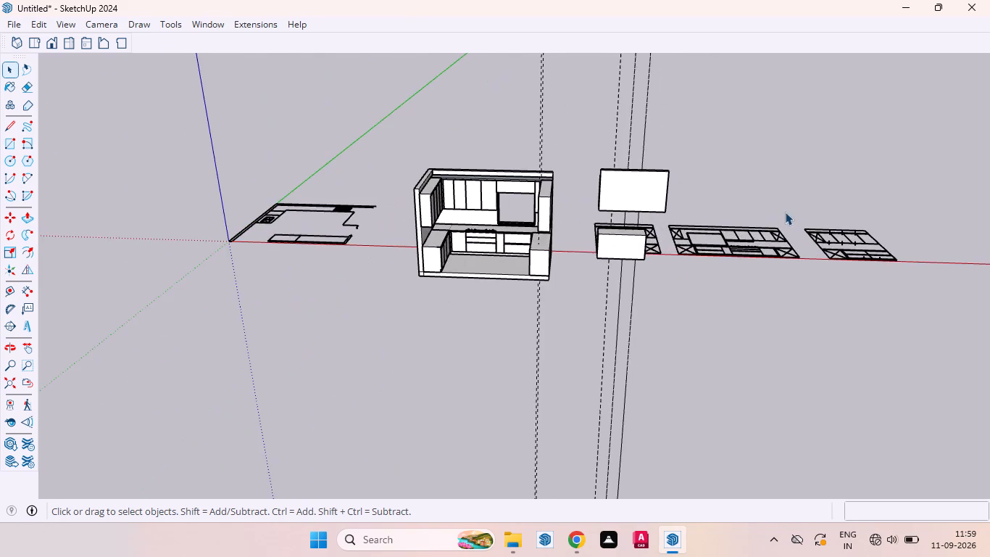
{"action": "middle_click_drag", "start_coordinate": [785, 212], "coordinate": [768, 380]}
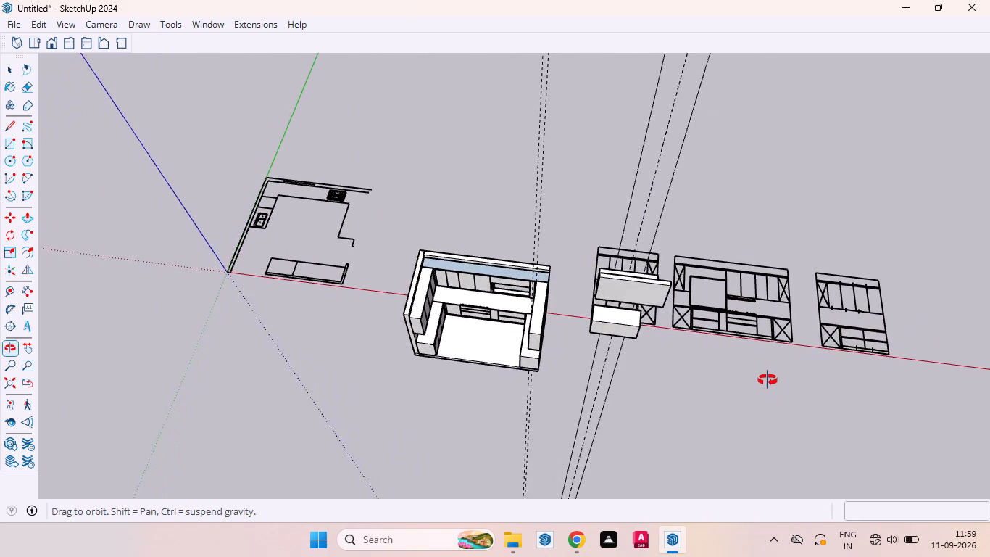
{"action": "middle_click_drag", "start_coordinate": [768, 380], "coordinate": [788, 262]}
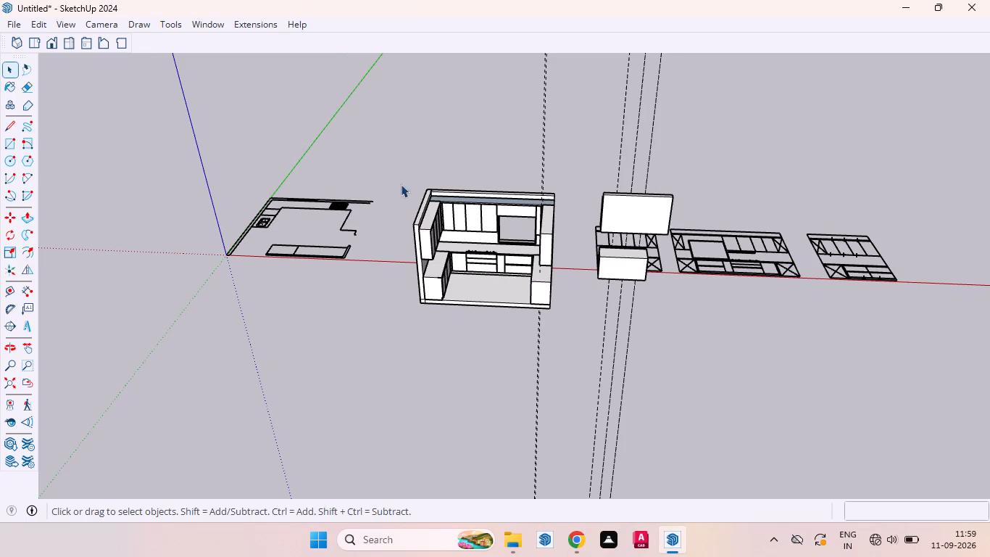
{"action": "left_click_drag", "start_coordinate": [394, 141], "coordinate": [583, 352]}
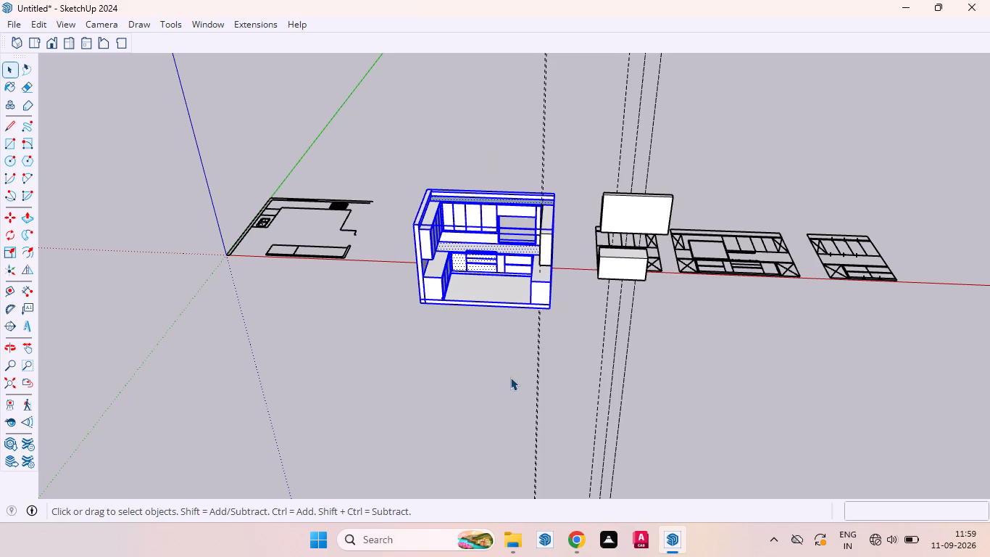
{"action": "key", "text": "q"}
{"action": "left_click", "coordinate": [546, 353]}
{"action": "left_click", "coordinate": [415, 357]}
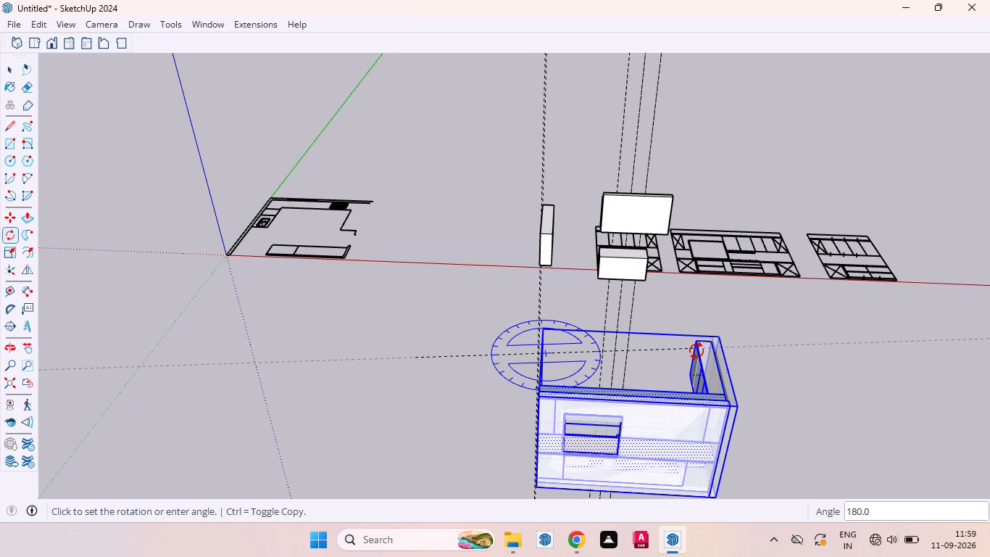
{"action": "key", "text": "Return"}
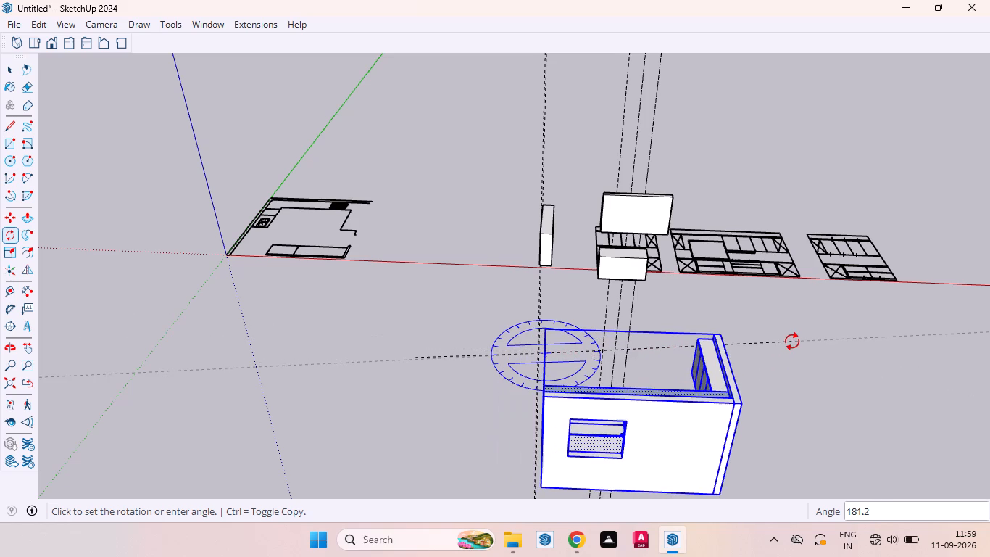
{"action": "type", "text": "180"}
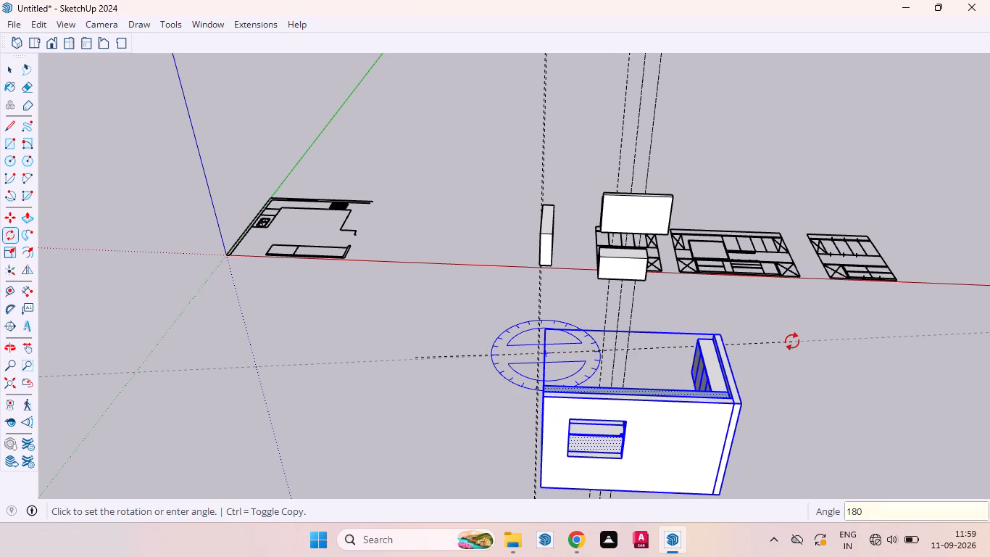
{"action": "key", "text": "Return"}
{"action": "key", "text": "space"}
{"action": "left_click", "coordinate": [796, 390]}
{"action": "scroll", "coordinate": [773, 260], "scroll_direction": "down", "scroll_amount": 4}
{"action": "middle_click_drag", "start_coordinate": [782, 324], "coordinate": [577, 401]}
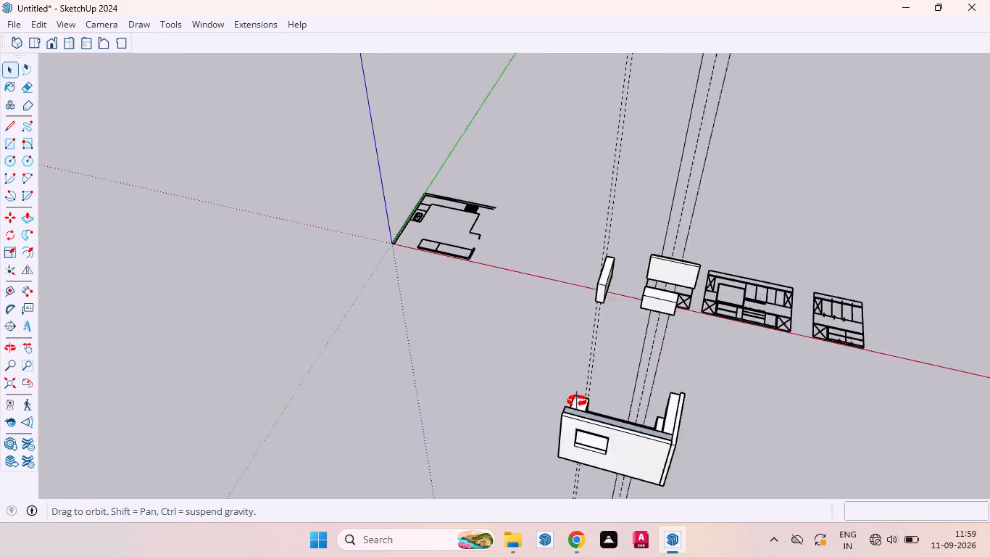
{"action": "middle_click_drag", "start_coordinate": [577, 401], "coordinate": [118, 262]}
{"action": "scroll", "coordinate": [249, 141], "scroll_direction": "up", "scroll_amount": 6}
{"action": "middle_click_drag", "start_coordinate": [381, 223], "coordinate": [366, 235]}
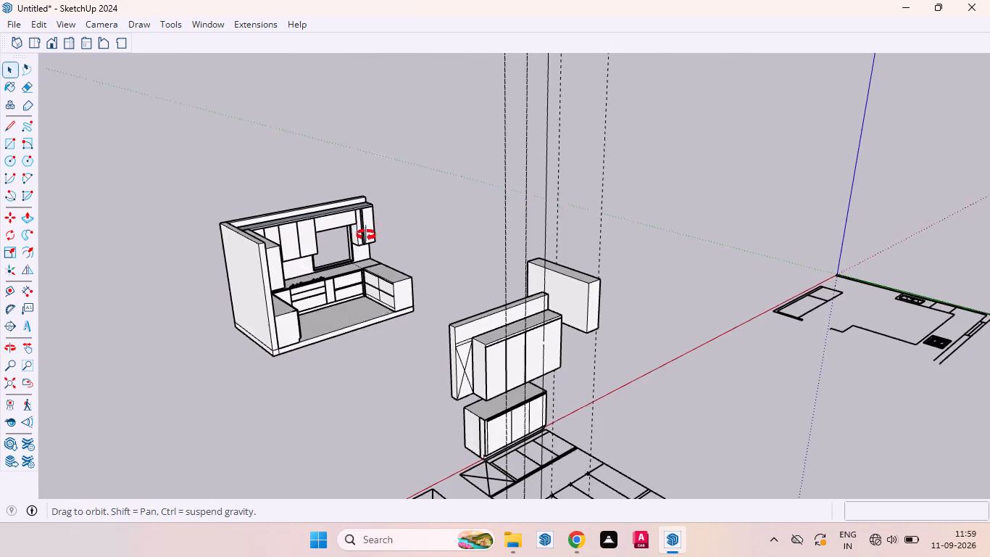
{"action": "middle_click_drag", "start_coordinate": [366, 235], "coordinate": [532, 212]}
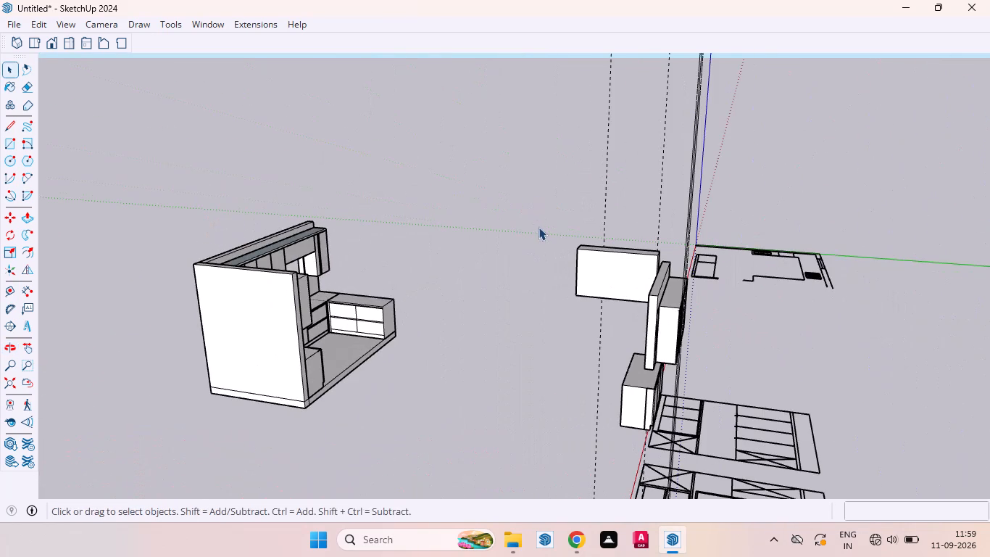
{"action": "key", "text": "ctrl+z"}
Compare the assembled kitchen's cabinets with the flat window-wall elevation beside the loose cabinet pieces.
{"action": "middle_click_drag", "start_coordinate": [486, 346], "coordinate": [773, 360]}
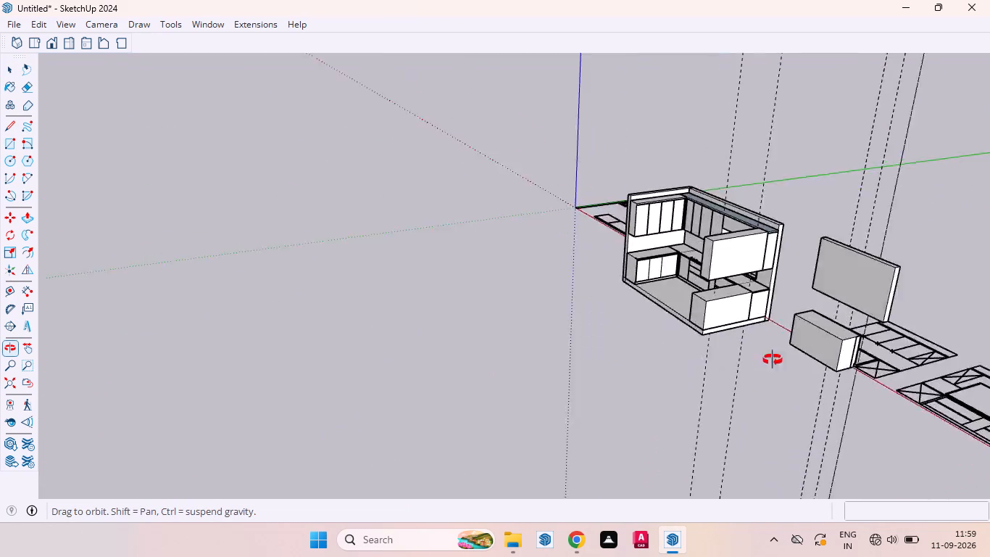
{"action": "middle_click_drag", "start_coordinate": [773, 360], "coordinate": [843, 344]}
{"action": "middle_click_drag", "start_coordinate": [636, 310], "coordinate": [765, 321]}
{"action": "scroll", "coordinate": [765, 321], "scroll_direction": "up", "scroll_amount": 1}
{"action": "scroll", "coordinate": [480, 286], "scroll_direction": "down", "scroll_amount": 5}
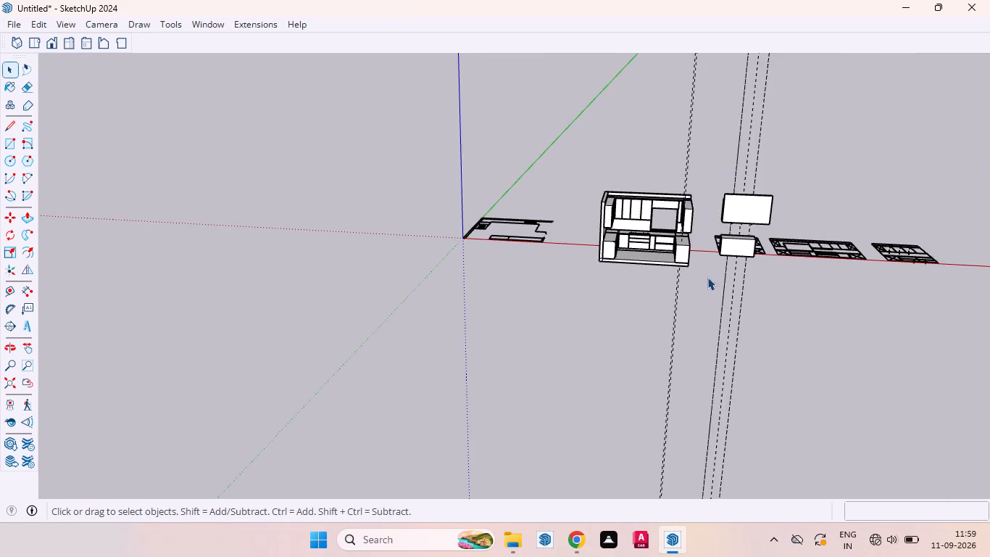
{"action": "scroll", "coordinate": [880, 242], "scroll_direction": "up", "scroll_amount": 9}
{"action": "scroll", "coordinate": [723, 271], "scroll_direction": "down", "scroll_amount": 4}
{"action": "middle_click_drag", "start_coordinate": [717, 276], "coordinate": [702, 369]}
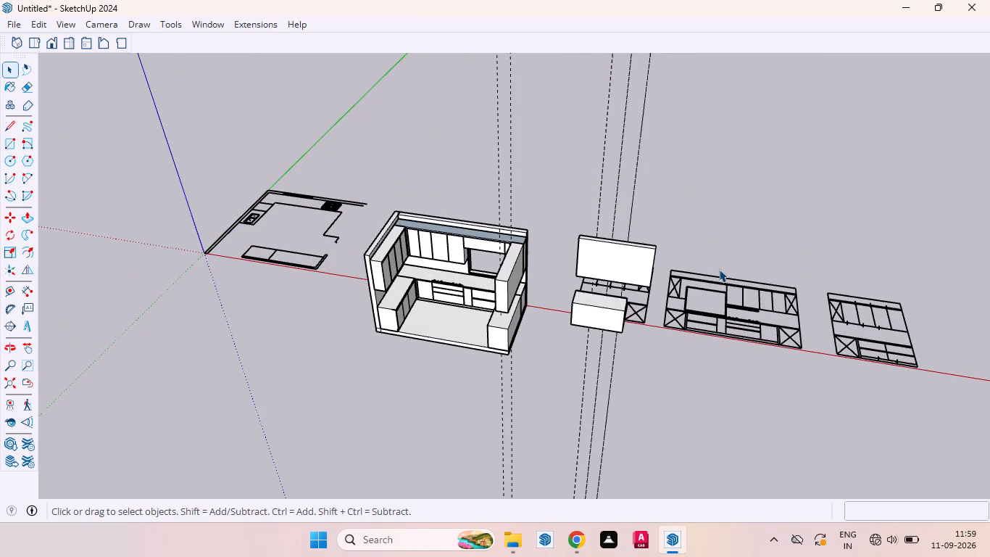
{"action": "scroll", "coordinate": [735, 305], "scroll_direction": "up", "scroll_amount": 10}
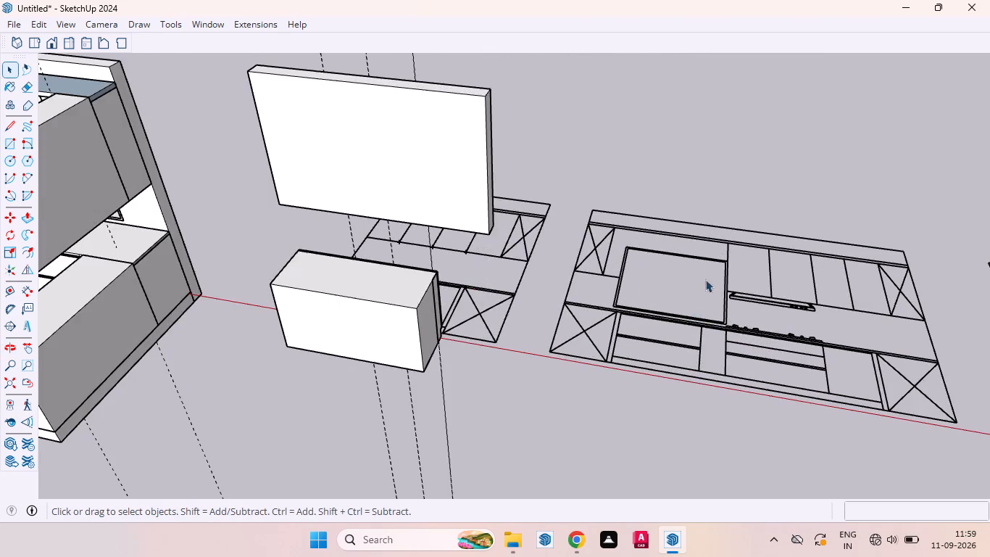
{"action": "scroll", "coordinate": [723, 252], "scroll_direction": "down", "scroll_amount": 5}
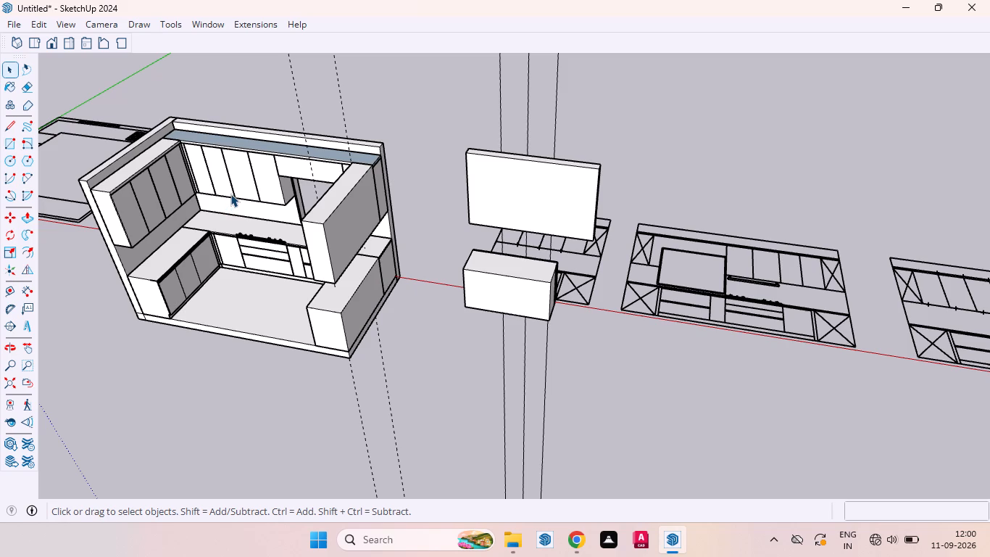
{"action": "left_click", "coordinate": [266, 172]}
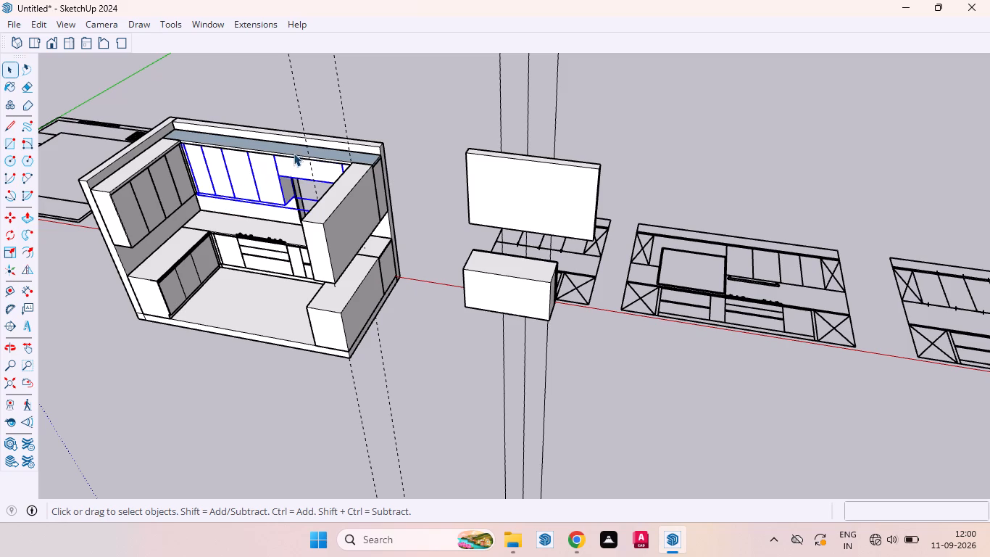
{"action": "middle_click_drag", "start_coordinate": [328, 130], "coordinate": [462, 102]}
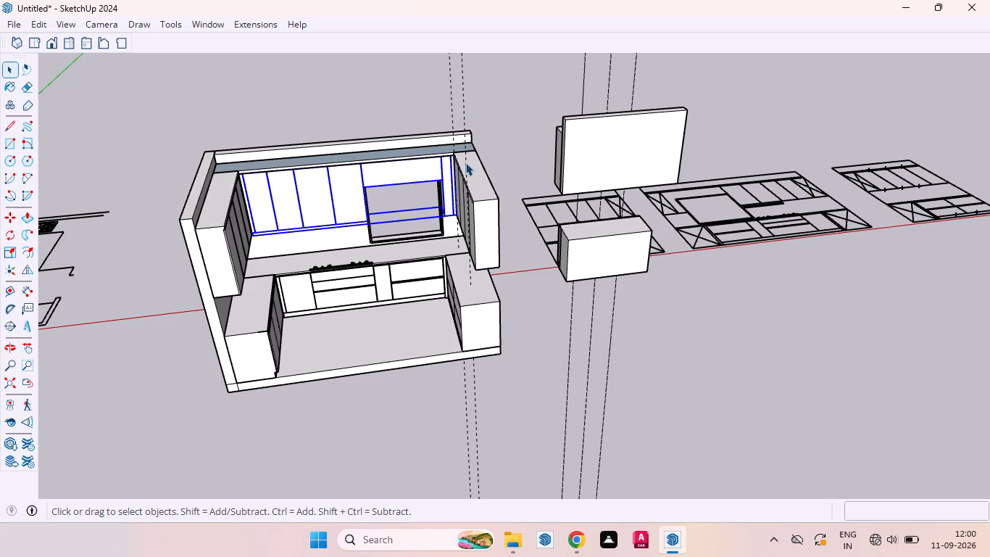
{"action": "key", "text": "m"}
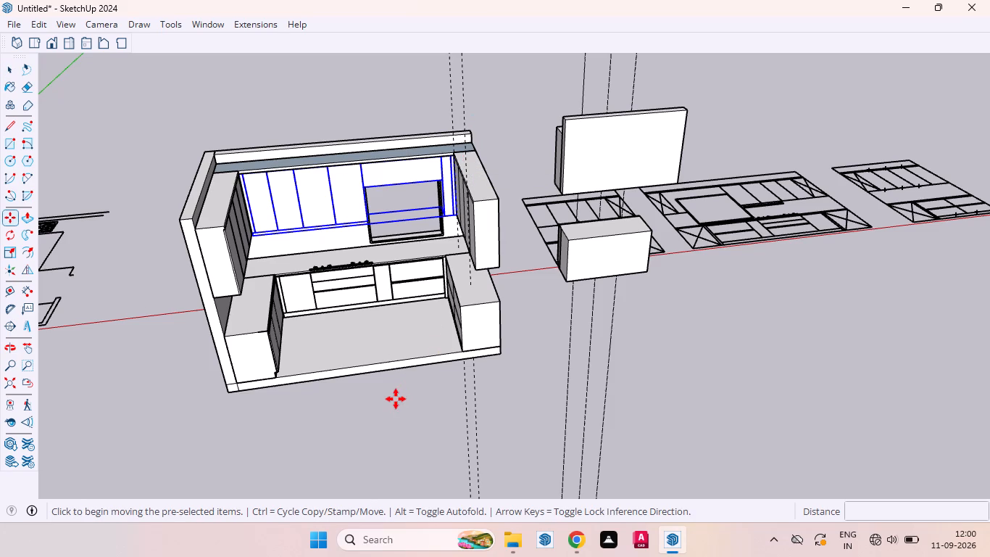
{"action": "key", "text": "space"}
Flip the assembled kitchen front to back across its green-axis plane, leaving the loose cabinet pieces out.
{"action": "scroll", "coordinate": [304, 162], "scroll_direction": "down", "scroll_amount": 4}
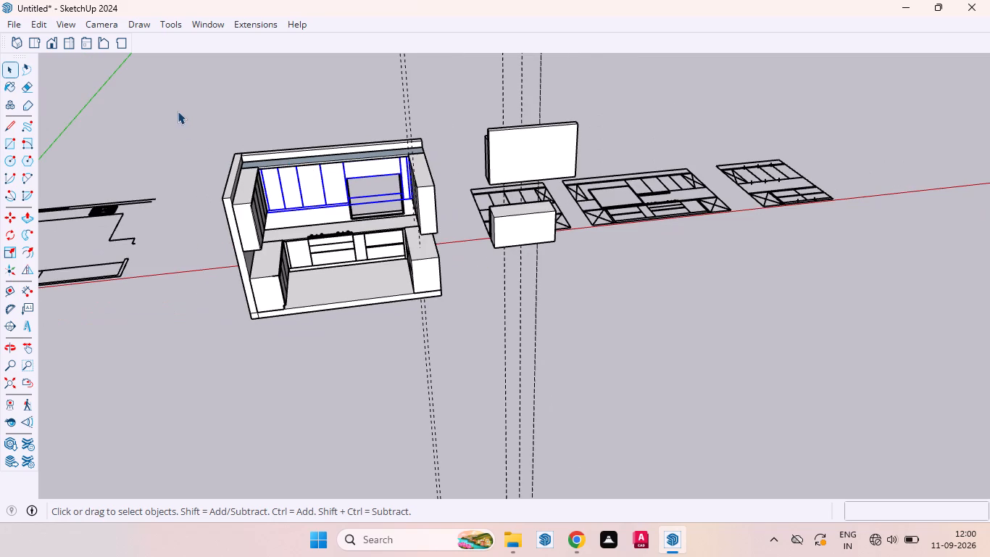
{"action": "left_click_drag", "start_coordinate": [176, 104], "coordinate": [462, 368]}
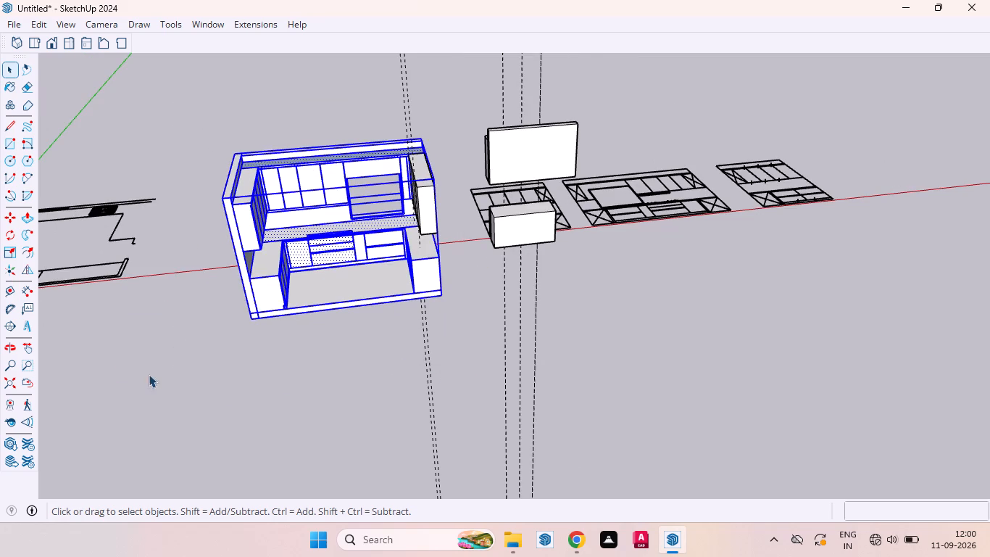
{"action": "left_click", "coordinate": [28, 266]}
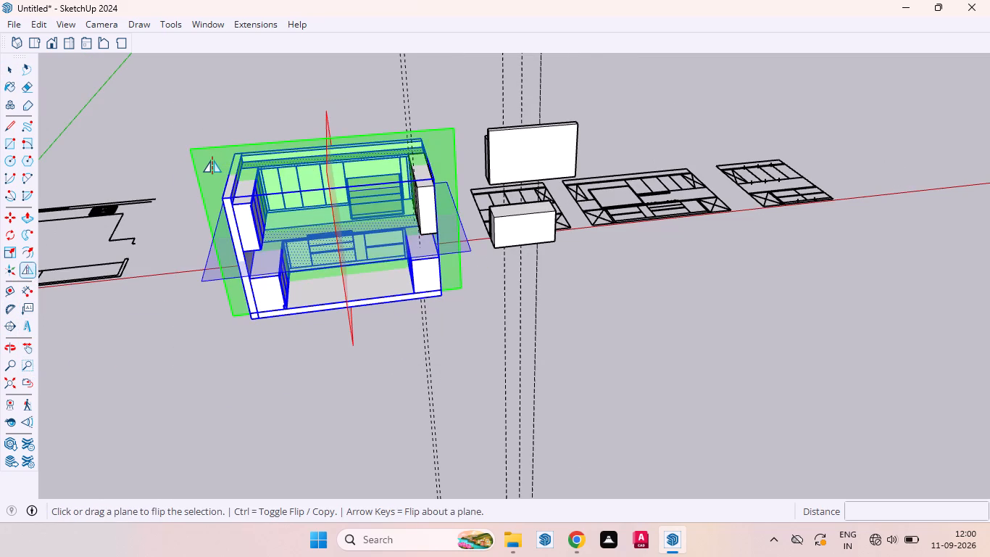
{"action": "left_click", "coordinate": [212, 160]}
{"action": "middle_click_drag", "start_coordinate": [230, 183], "coordinate": [530, 213]}
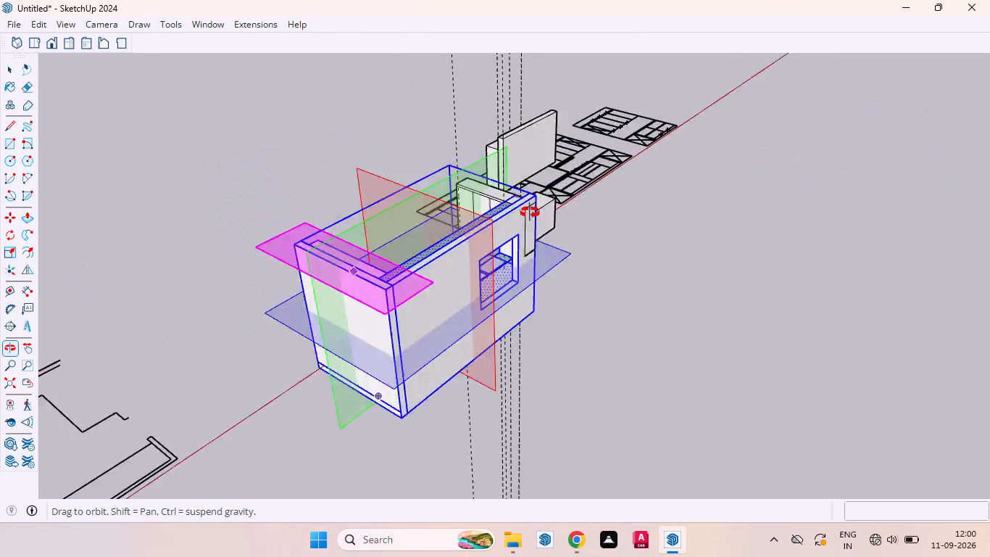
{"action": "middle_click_drag", "start_coordinate": [530, 213], "coordinate": [972, 154]}
{"action": "scroll", "coordinate": [967, 163], "scroll_direction": "up", "scroll_amount": 1}
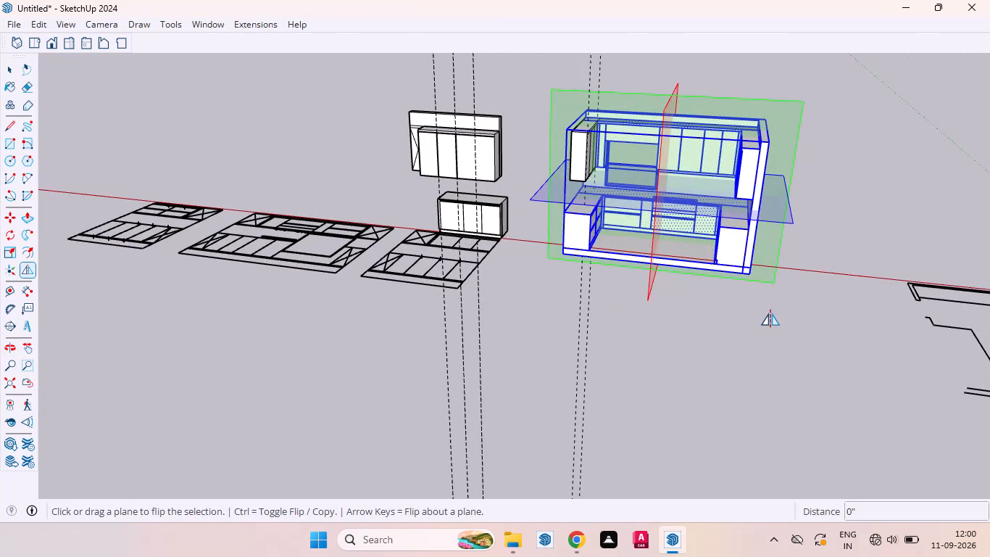
{"action": "key", "text": "space"}
{"action": "left_click", "coordinate": [653, 331]}
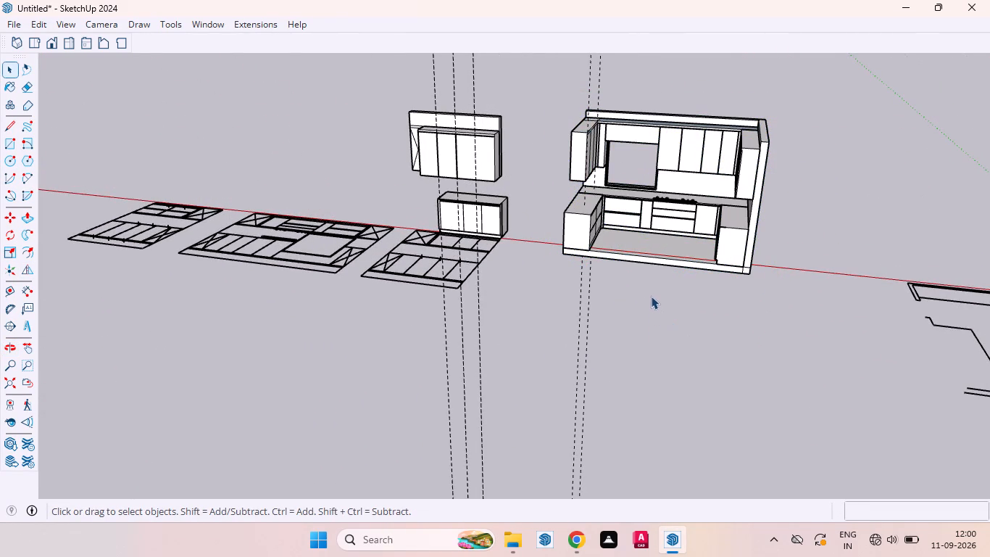
Inside the wall-unit group at the open end of the assembled kitchen, delete the vertical guide lines and close the group.
{"action": "scroll", "coordinate": [634, 165], "scroll_direction": "up", "scroll_amount": 4}
{"action": "scroll", "coordinate": [628, 170], "scroll_direction": "down", "scroll_amount": 2}
{"action": "middle_click_drag", "start_coordinate": [625, 172], "coordinate": [625, 171]}
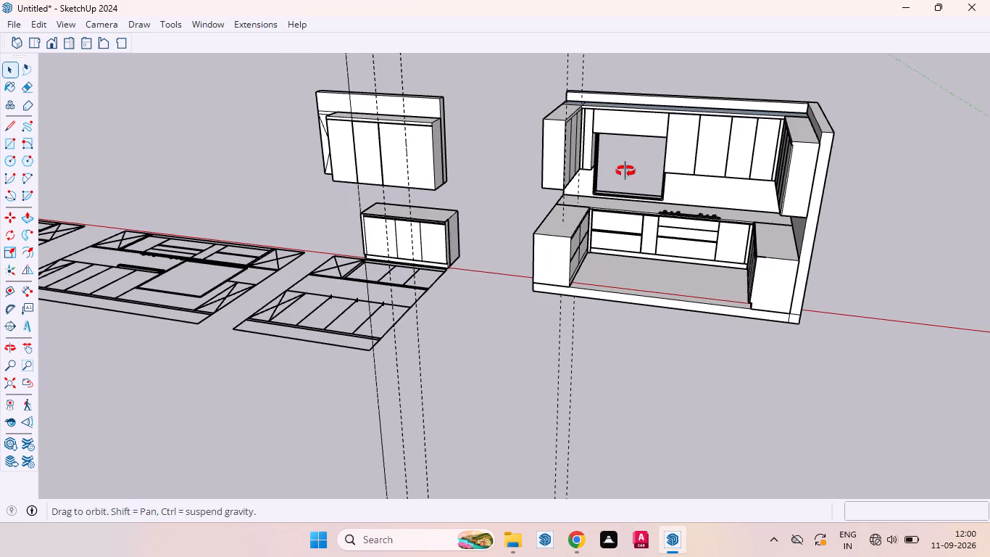
{"action": "middle_click_drag", "start_coordinate": [625, 171], "coordinate": [704, 133]}
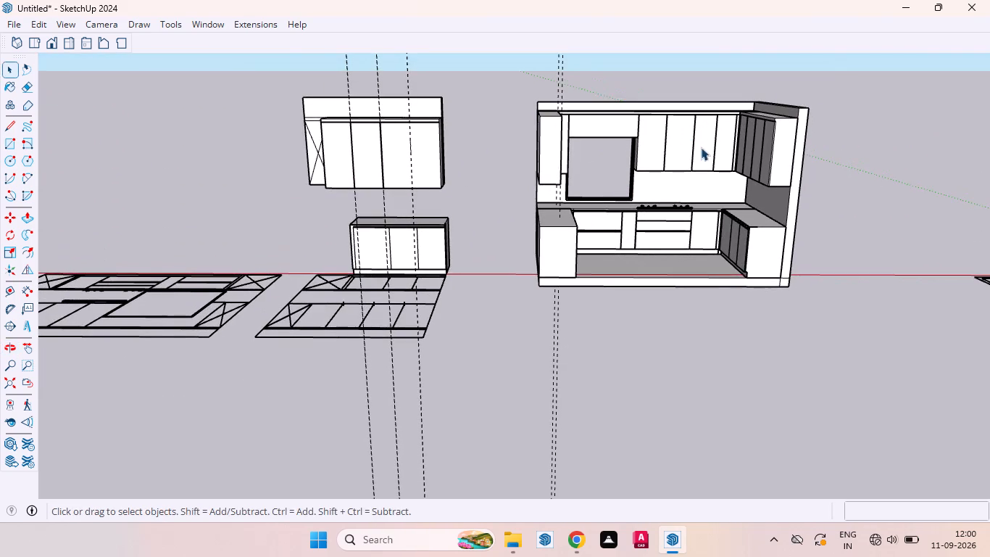
{"action": "scroll", "coordinate": [660, 160], "scroll_direction": "up", "scroll_amount": 2}
{"action": "middle_click_drag", "start_coordinate": [679, 183], "coordinate": [657, 176]}
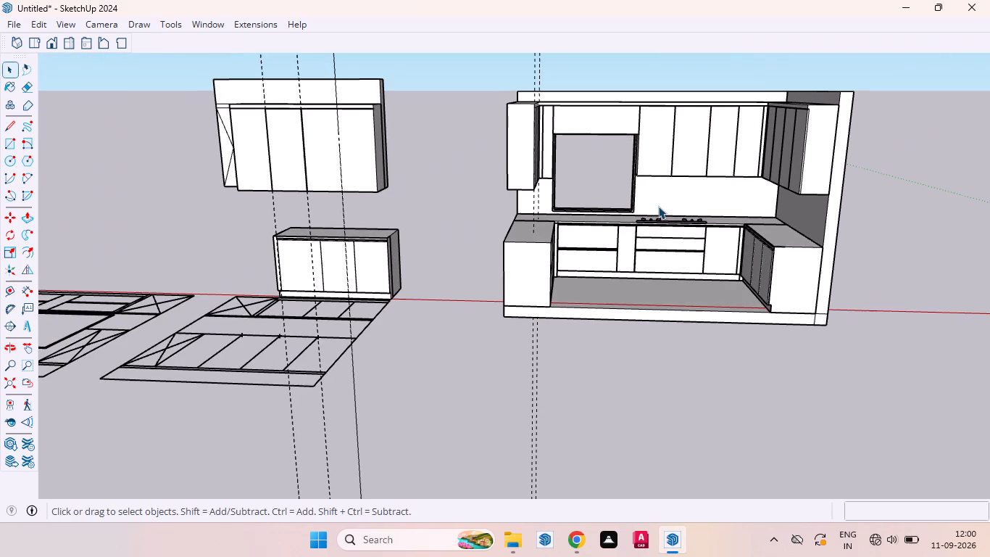
{"action": "scroll", "coordinate": [498, 220], "scroll_direction": "down", "scroll_amount": 3}
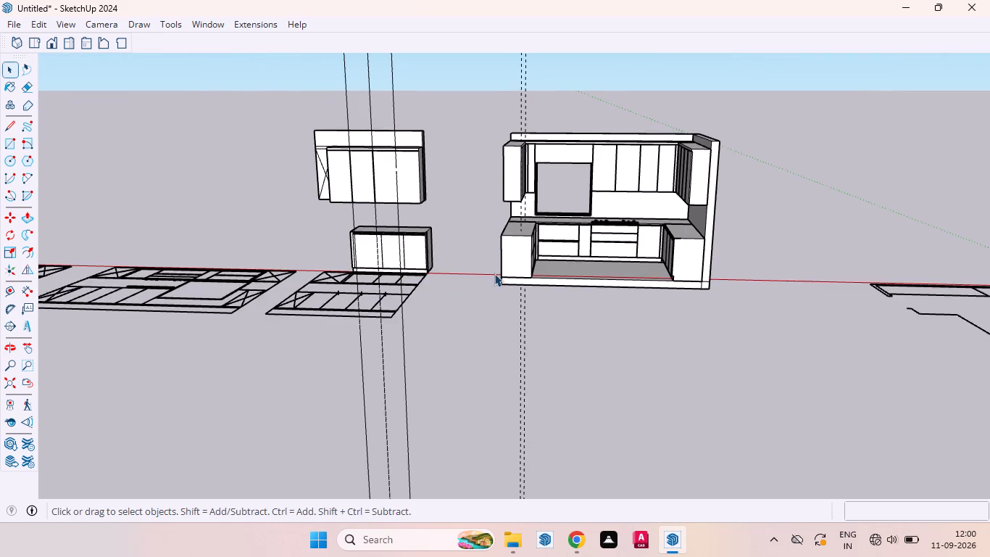
{"action": "scroll", "coordinate": [495, 272], "scroll_direction": "down", "scroll_amount": 3}
{"action": "left_click_drag", "start_coordinate": [544, 127], "coordinate": [463, 67]}
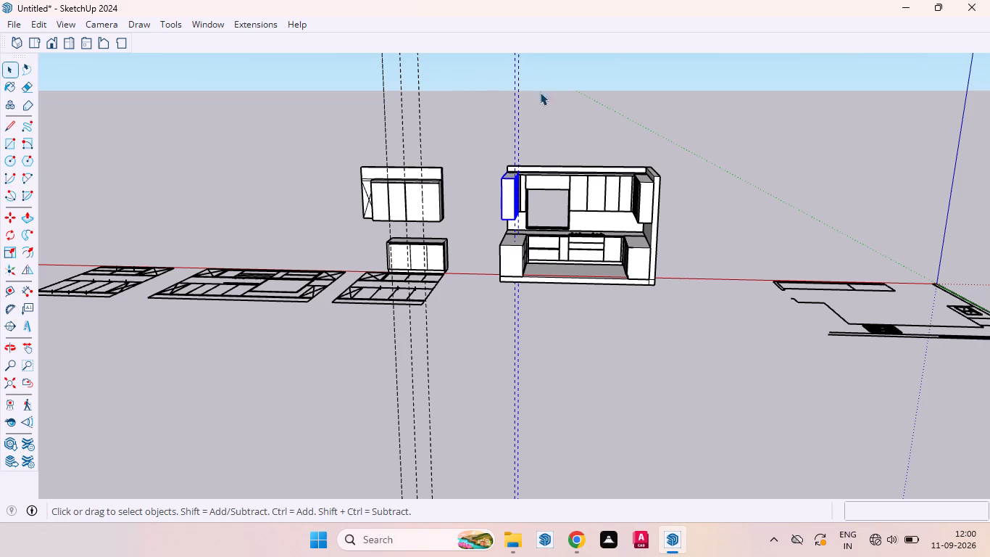
{"action": "double_click", "coordinate": [517, 104]}
{"action": "left_click", "coordinate": [517, 104]}
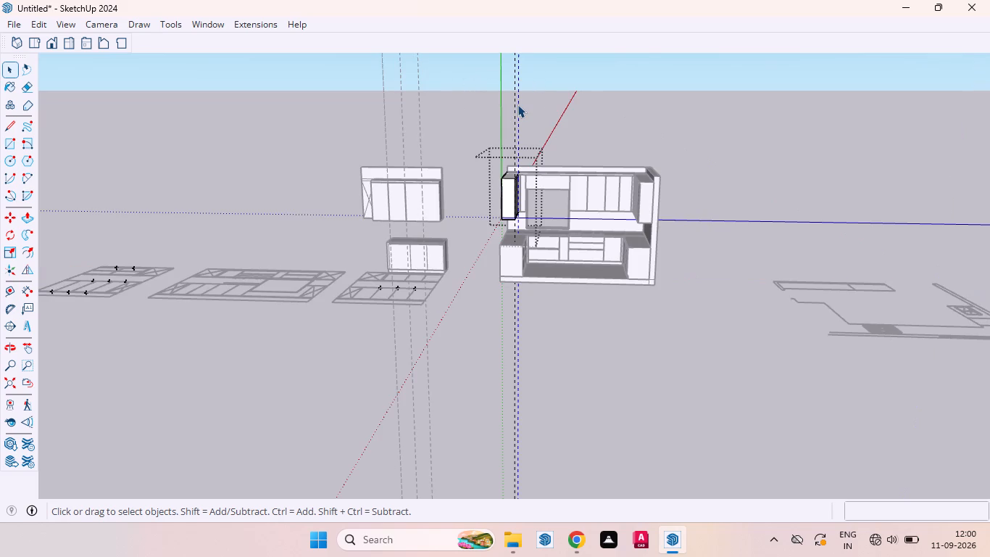
{"action": "key", "text": "Delete"}
{"action": "left_click_drag", "start_coordinate": [541, 102], "coordinate": [478, 66]}
{"action": "key", "text": "Delete"}
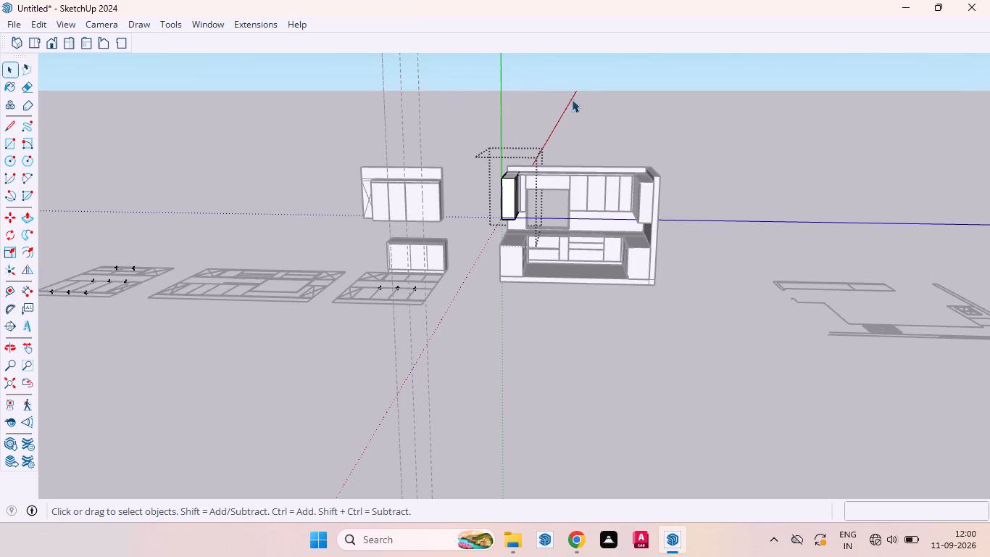
{"action": "left_click", "coordinate": [590, 318]}
Examine the flipped kitchen from several sides, including the wall-unit corner beside the window.
{"action": "scroll", "coordinate": [547, 203], "scroll_direction": "up", "scroll_amount": 5}
{"action": "middle_click_drag", "start_coordinate": [519, 216], "coordinate": [452, 152]}
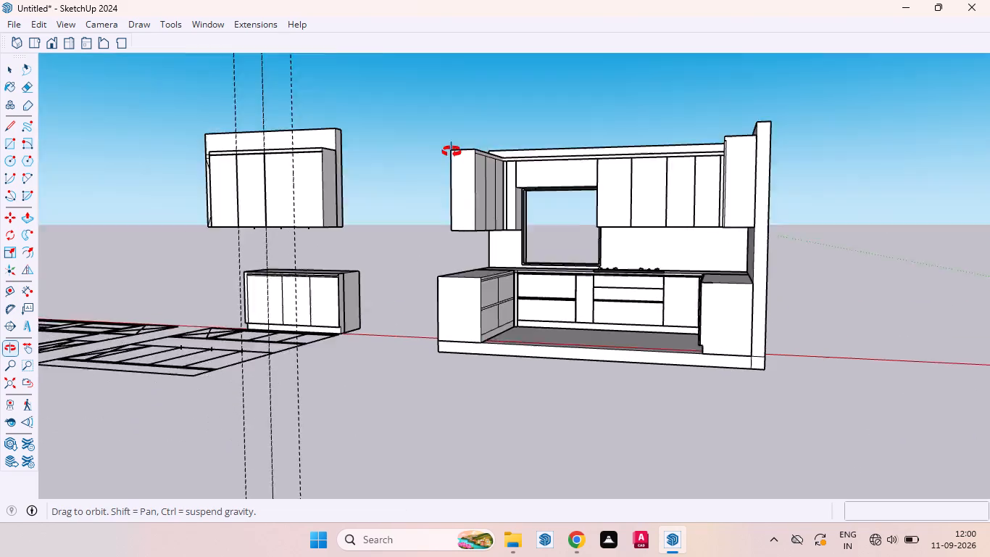
{"action": "middle_click_drag", "start_coordinate": [452, 152], "coordinate": [278, 206]}
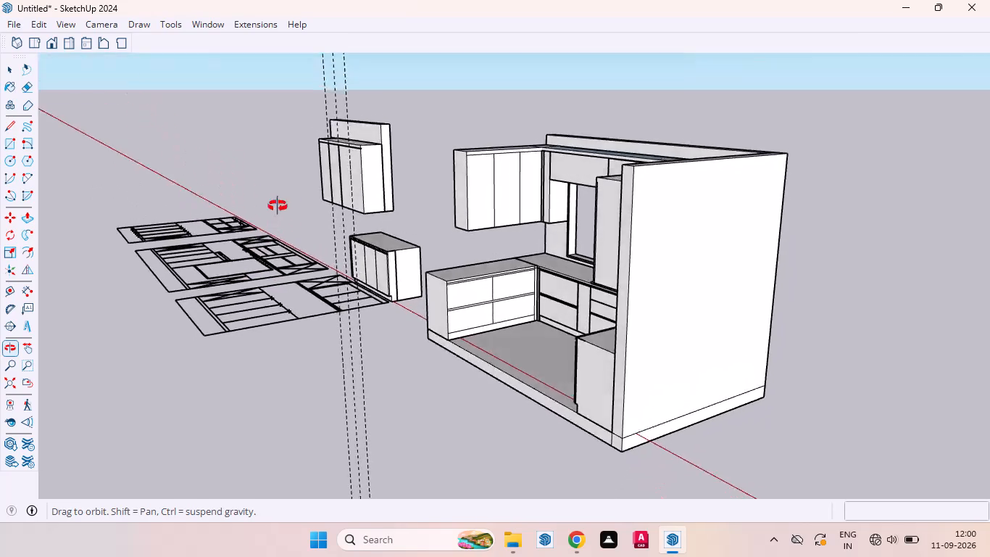
{"action": "middle_click_drag", "start_coordinate": [278, 206], "coordinate": [362, 237]}
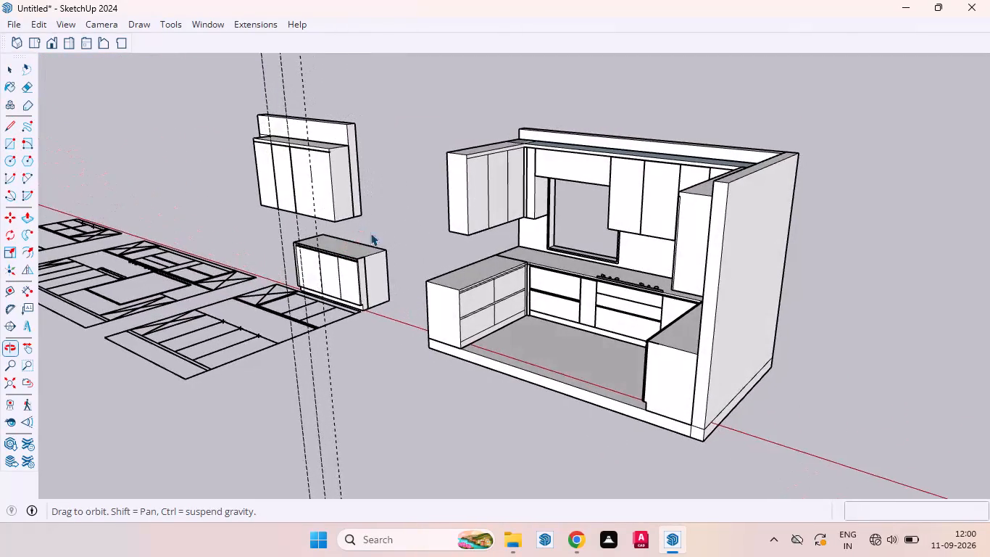
{"action": "scroll", "coordinate": [530, 225], "scroll_direction": "down", "scroll_amount": 6}
{"action": "scroll", "coordinate": [464, 215], "scroll_direction": "down", "scroll_amount": 5}
{"action": "scroll", "coordinate": [449, 231], "scroll_direction": "up", "scroll_amount": 10}
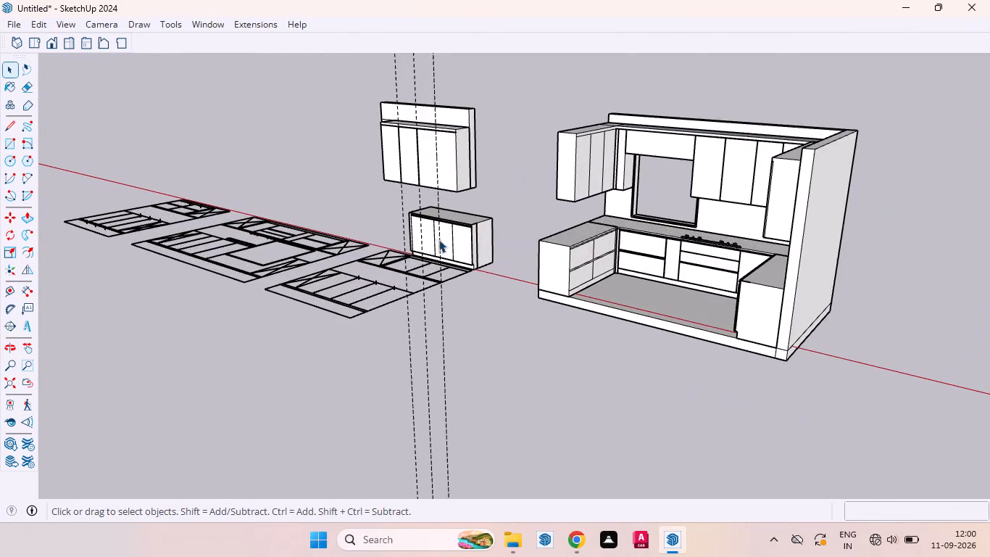
{"action": "scroll", "coordinate": [460, 239], "scroll_direction": "down", "scroll_amount": 3}
{"action": "scroll", "coordinate": [620, 180], "scroll_direction": "up", "scroll_amount": 9}
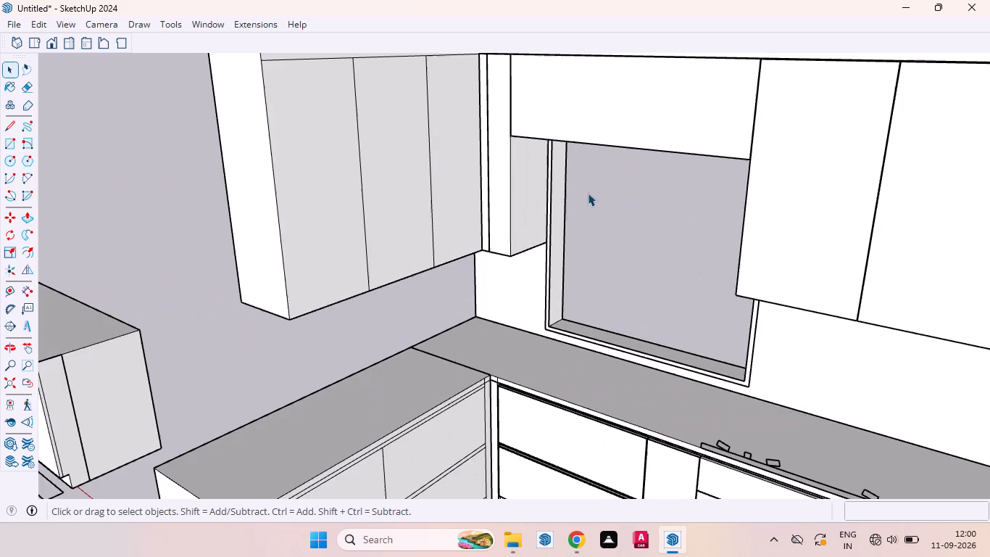
{"action": "middle_click_drag", "start_coordinate": [554, 235], "coordinate": [629, 205]}
{"action": "scroll", "coordinate": [513, 203], "scroll_direction": "up", "scroll_amount": 6}
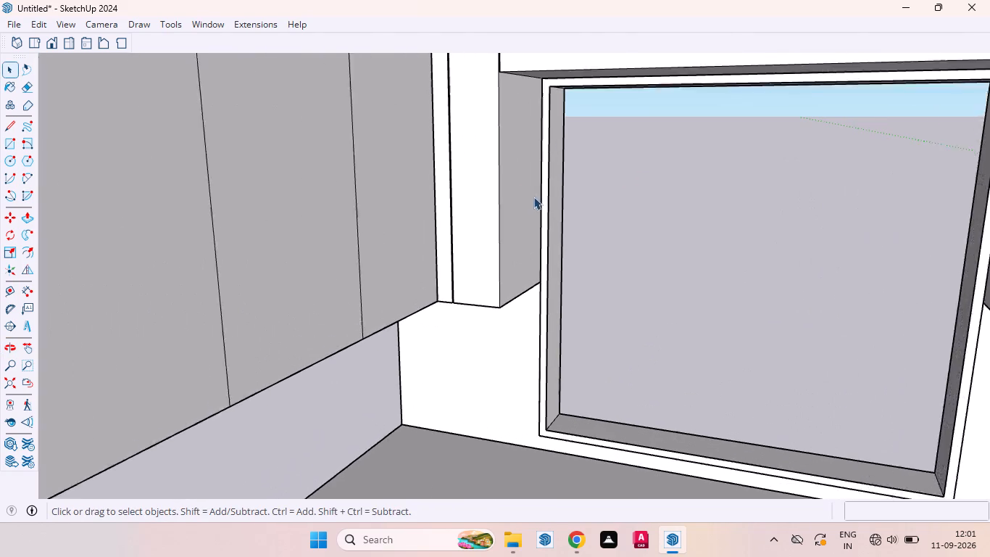
{"action": "scroll", "coordinate": [533, 197], "scroll_direction": "up", "scroll_amount": 1}
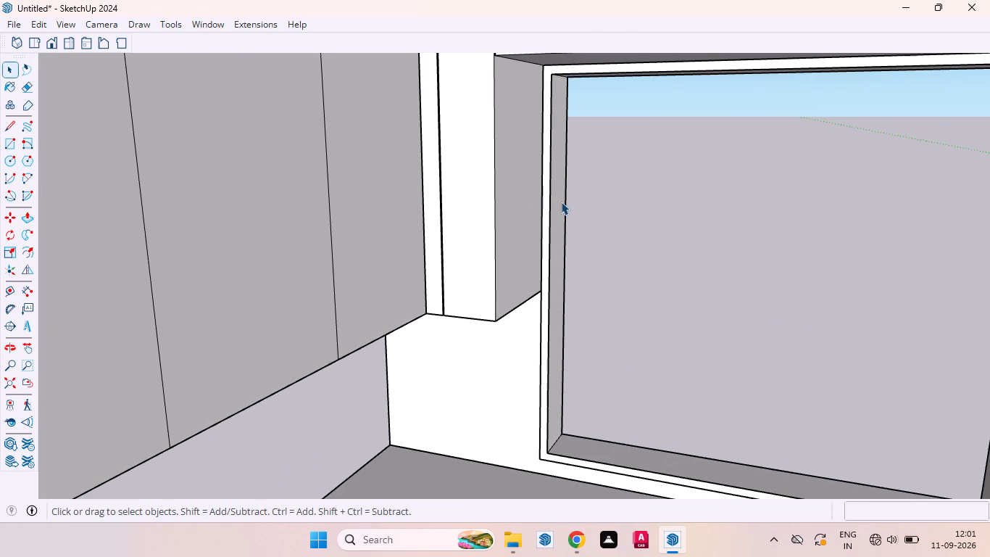
{"action": "scroll", "coordinate": [488, 286], "scroll_direction": "down", "scroll_amount": 6}
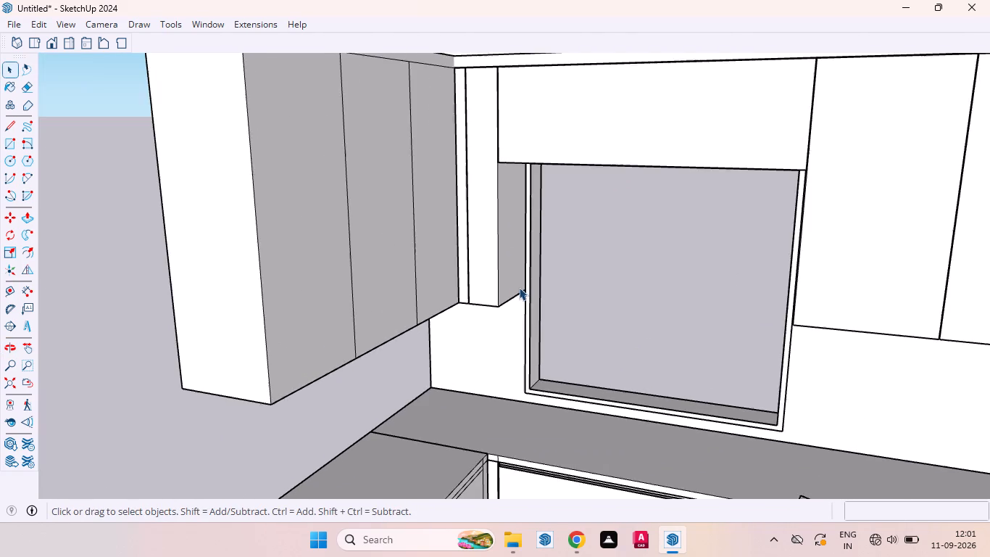
{"action": "scroll", "coordinate": [494, 291], "scroll_direction": "down", "scroll_amount": 4}
{"action": "middle_click_drag", "start_coordinate": [475, 262], "coordinate": [513, 323]}
{"action": "scroll", "coordinate": [471, 152], "scroll_direction": "up", "scroll_amount": 5}
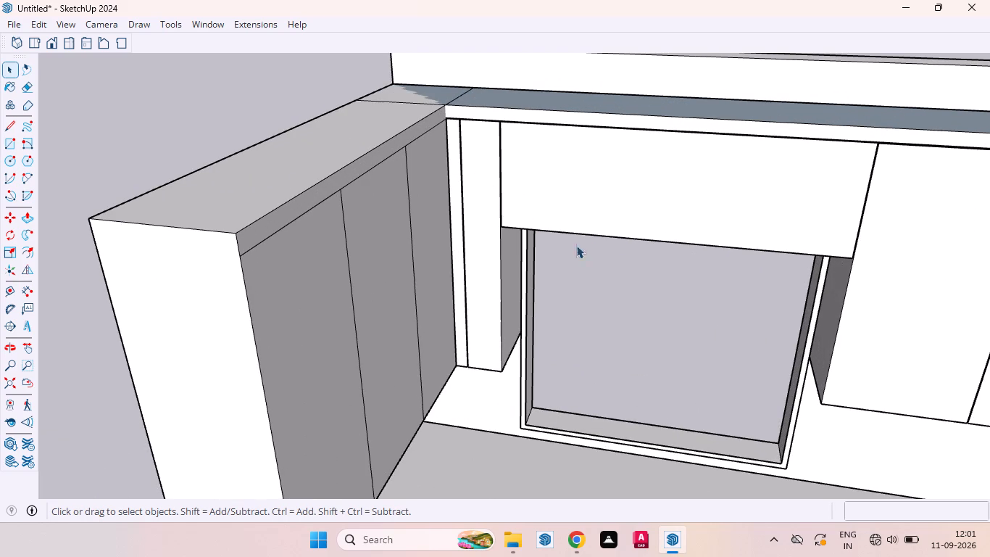
Compare the whole assembled kitchen with the loose cabinet pieces, the flat elevations and the floor plan.
{"action": "scroll", "coordinate": [625, 262], "scroll_direction": "down", "scroll_amount": 4}
{"action": "scroll", "coordinate": [467, 234], "scroll_direction": "down", "scroll_amount": 4}
{"action": "middle_click_drag", "start_coordinate": [444, 284], "coordinate": [462, 250]}
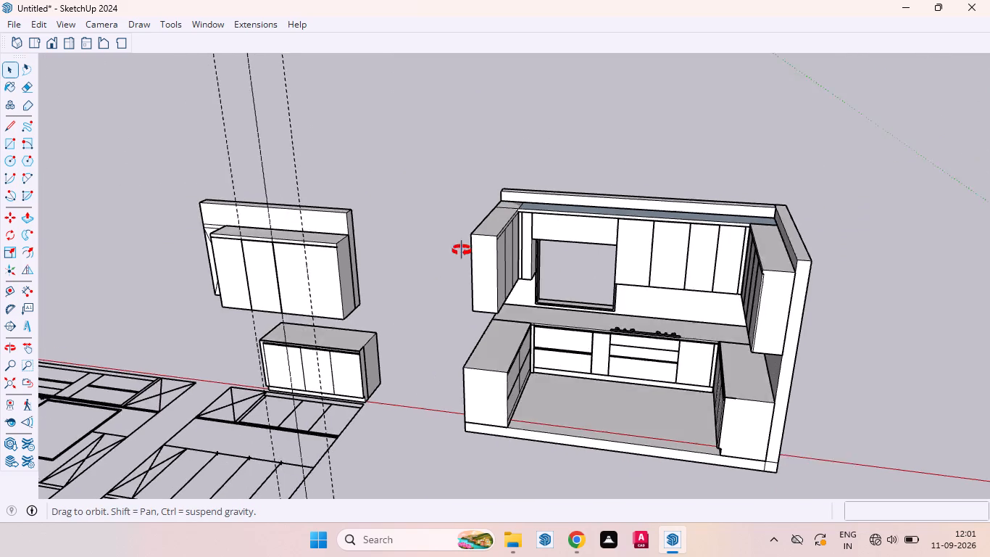
{"action": "middle_click_drag", "start_coordinate": [462, 250], "coordinate": [570, 197]}
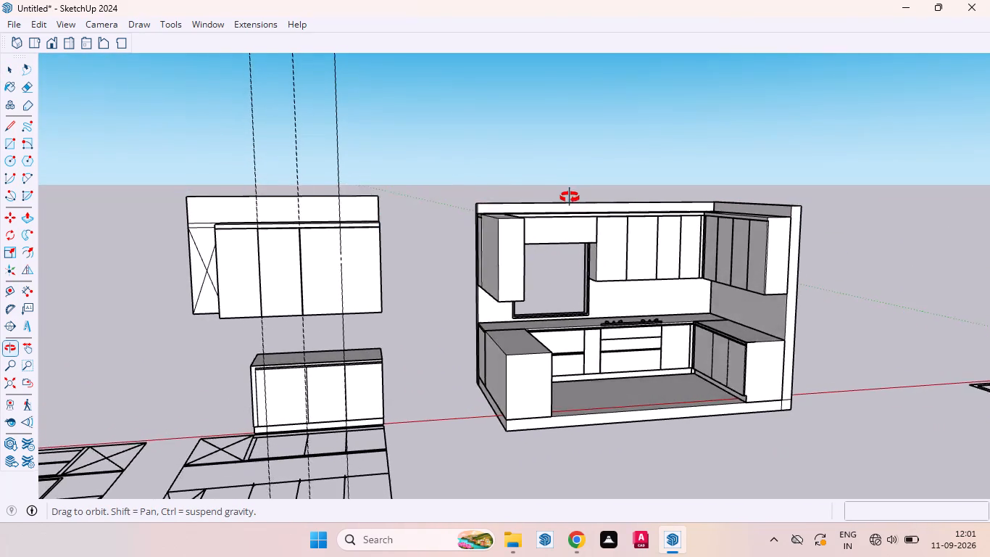
{"action": "middle_click_drag", "start_coordinate": [570, 197], "coordinate": [557, 199]}
{"action": "scroll", "coordinate": [547, 197], "scroll_direction": "down", "scroll_amount": 6}
{"action": "scroll", "coordinate": [325, 352], "scroll_direction": "up", "scroll_amount": 2}
{"action": "scroll", "coordinate": [443, 321], "scroll_direction": "down", "scroll_amount": 2}
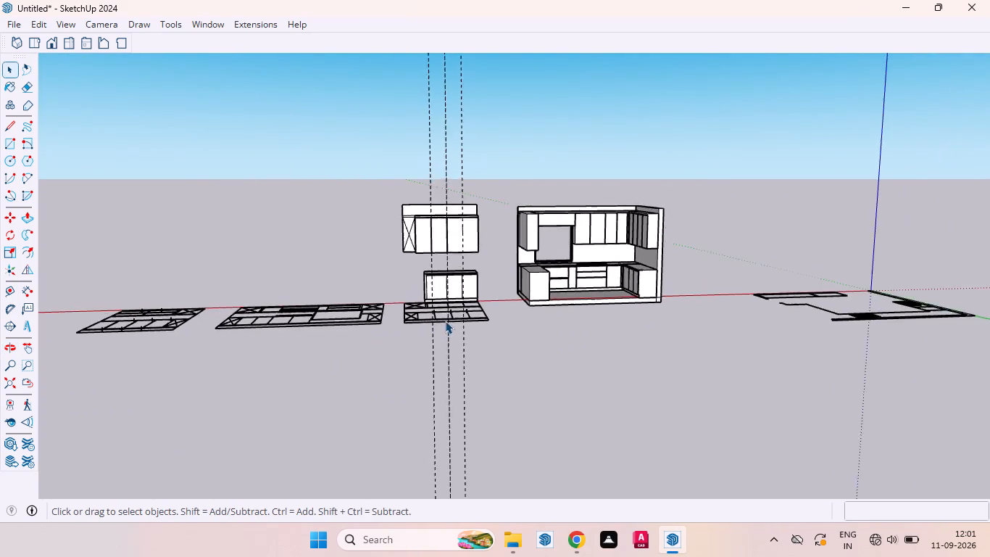
{"action": "scroll", "coordinate": [445, 321], "scroll_direction": "down", "scroll_amount": 2}
{"action": "middle_click_drag", "start_coordinate": [370, 338], "coordinate": [318, 529]}
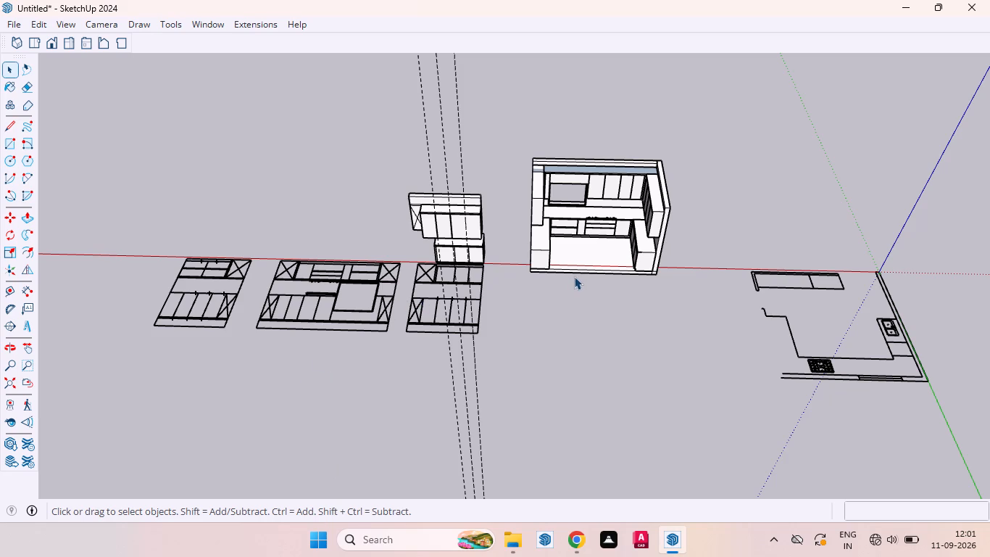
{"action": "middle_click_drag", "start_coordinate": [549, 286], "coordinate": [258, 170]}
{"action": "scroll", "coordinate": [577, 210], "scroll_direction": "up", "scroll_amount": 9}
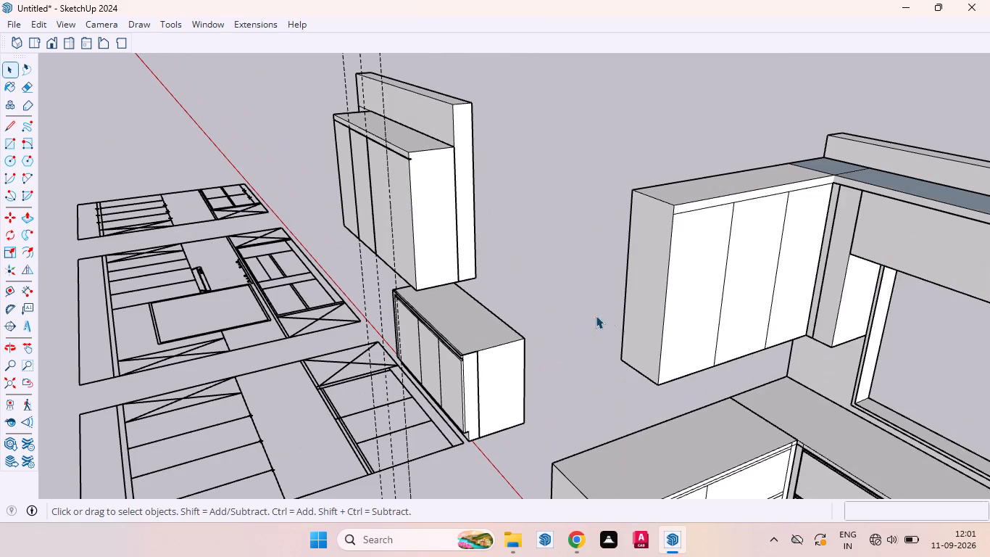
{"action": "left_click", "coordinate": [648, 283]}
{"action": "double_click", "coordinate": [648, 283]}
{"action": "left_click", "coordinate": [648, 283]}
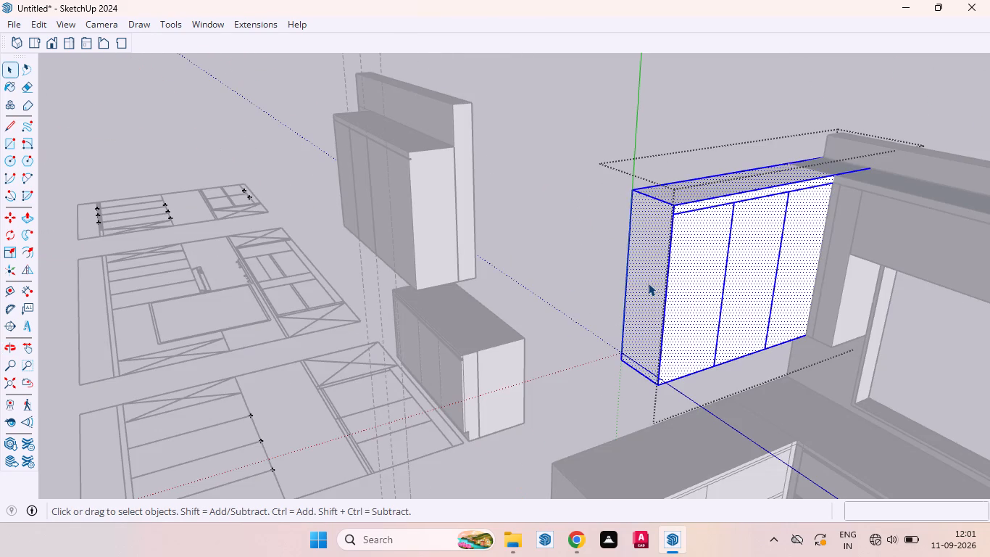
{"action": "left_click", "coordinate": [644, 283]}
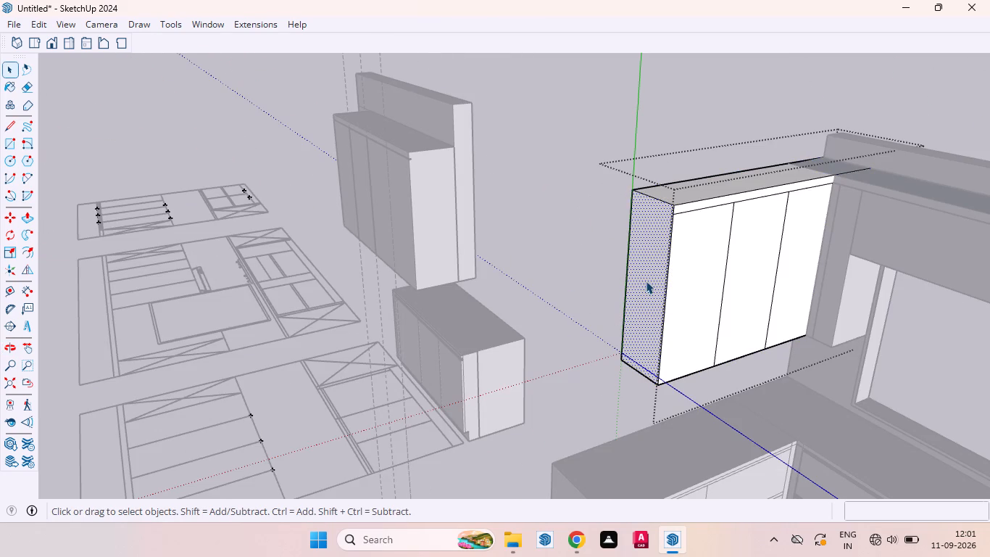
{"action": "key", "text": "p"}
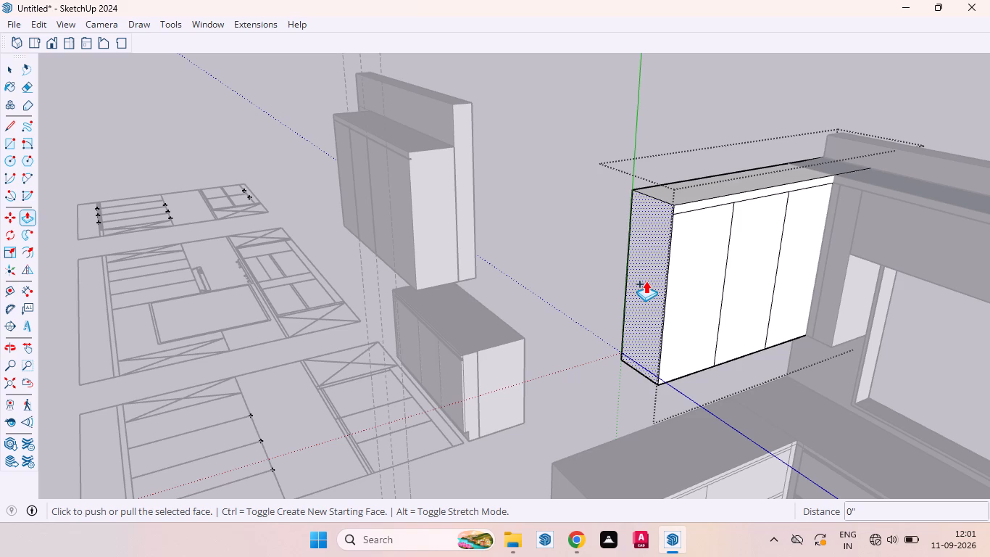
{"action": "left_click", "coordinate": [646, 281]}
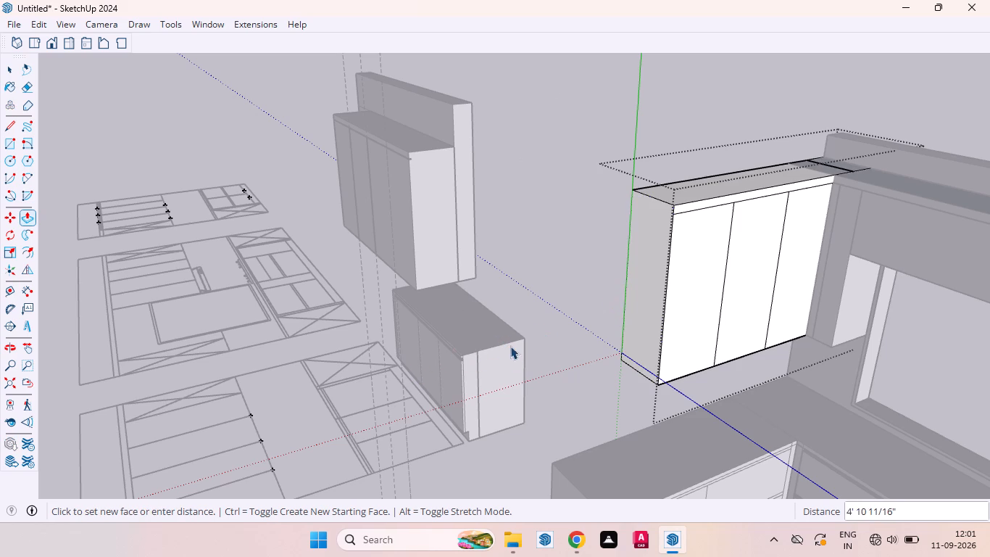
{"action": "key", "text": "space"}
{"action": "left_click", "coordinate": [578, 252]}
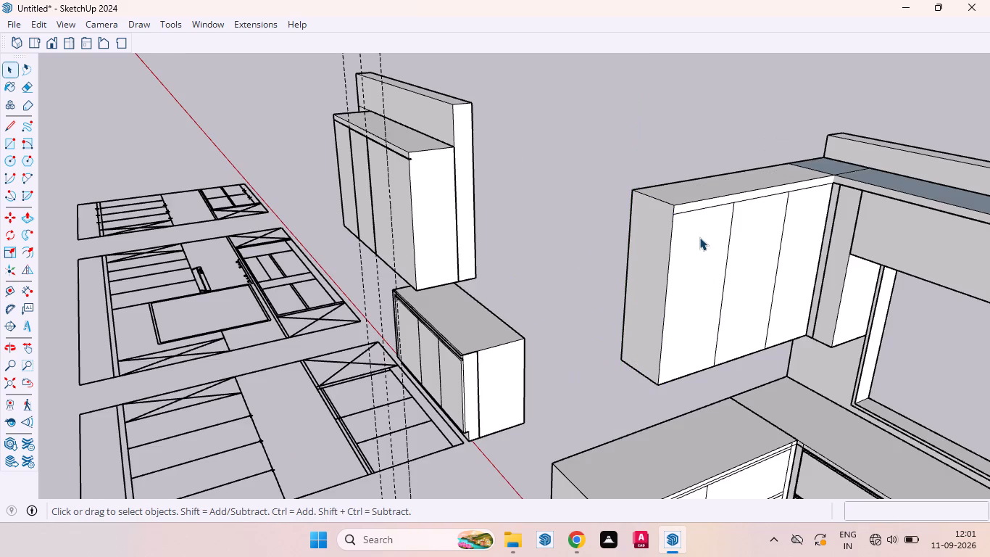
Move the wall-unit group at the kitchen's open end about 1' 8 5/8" along the green axis, out of the corner overlap.
{"action": "left_click", "coordinate": [704, 245]}
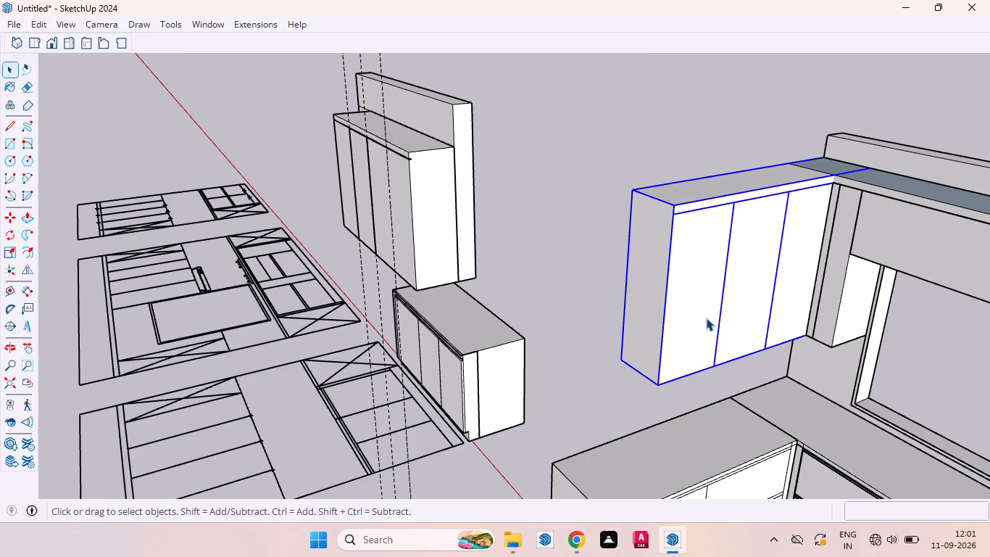
{"action": "key", "text": "m"}
{"action": "scroll", "coordinate": [822, 132], "scroll_direction": "up", "scroll_amount": 5}
{"action": "left_click", "coordinate": [824, 207]}
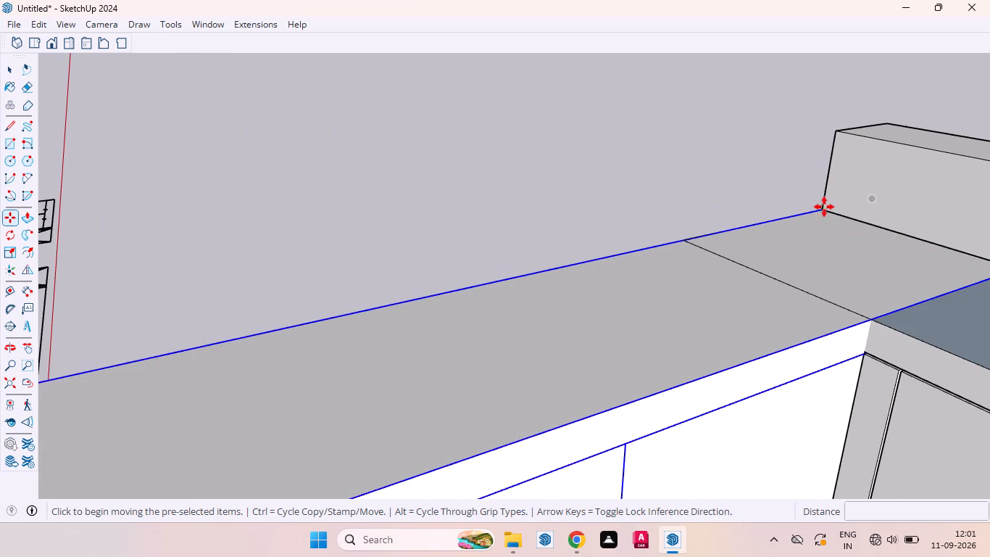
{"action": "left_click", "coordinate": [612, 264]}
Shift the same wall-unit group about 1/16" so its back corner meets the corner of the window-wall units.
{"action": "scroll", "coordinate": [674, 236], "scroll_direction": "up", "scroll_amount": 5}
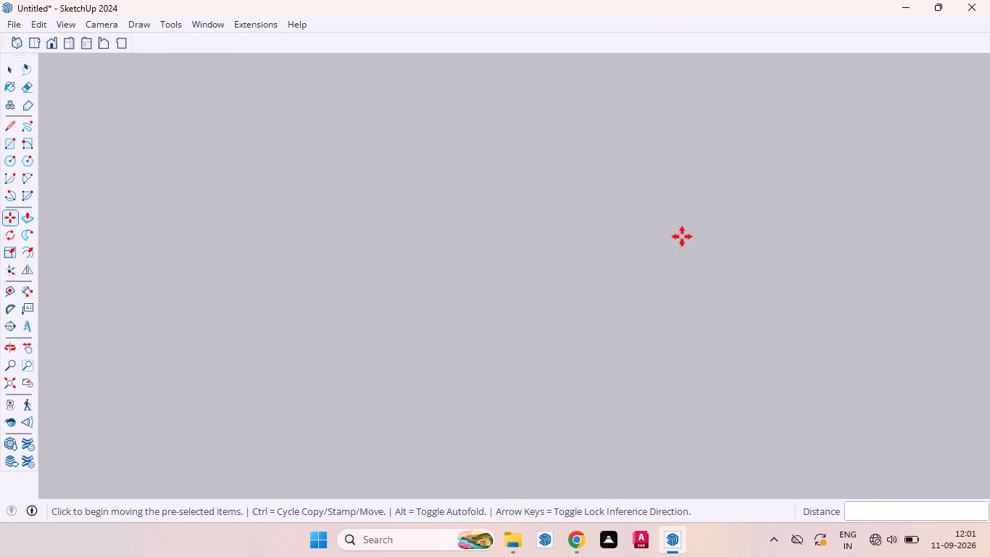
{"action": "scroll", "coordinate": [631, 240], "scroll_direction": "down", "scroll_amount": 7}
{"action": "scroll", "coordinate": [659, 228], "scroll_direction": "up", "scroll_amount": 1}
{"action": "scroll", "coordinate": [659, 228], "scroll_direction": "down", "scroll_amount": 3}
{"action": "middle_click_drag", "start_coordinate": [626, 252], "coordinate": [608, 302]}
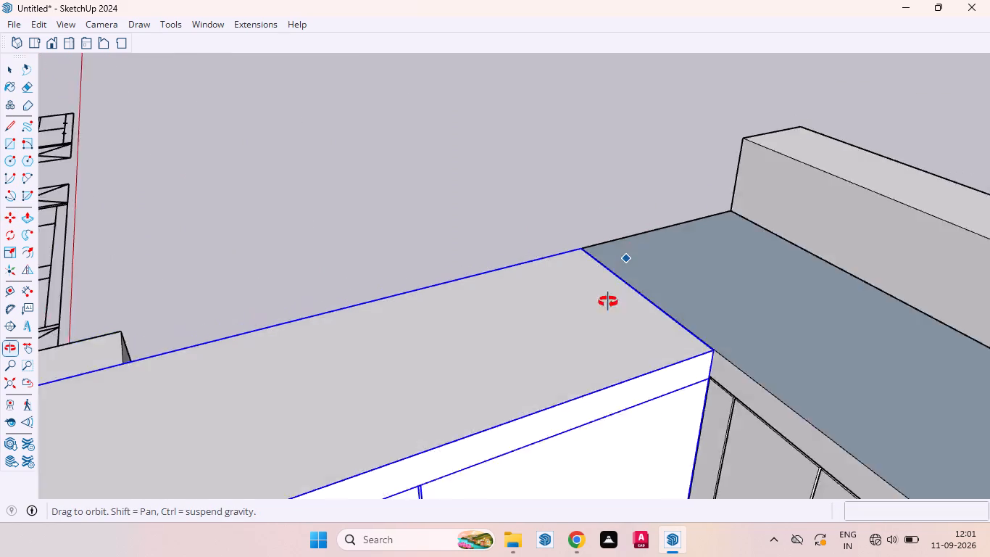
{"action": "middle_click_drag", "start_coordinate": [608, 302], "coordinate": [532, 466]}
{"action": "scroll", "coordinate": [602, 285], "scroll_direction": "up", "scroll_amount": 11}
{"action": "scroll", "coordinate": [601, 277], "scroll_direction": "down", "scroll_amount": 4}
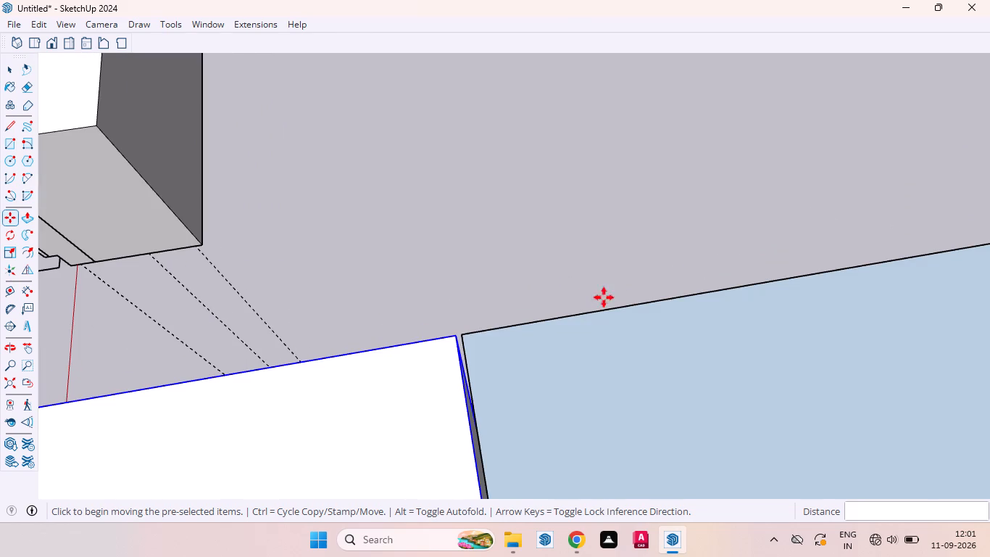
{"action": "left_click", "coordinate": [454, 338]}
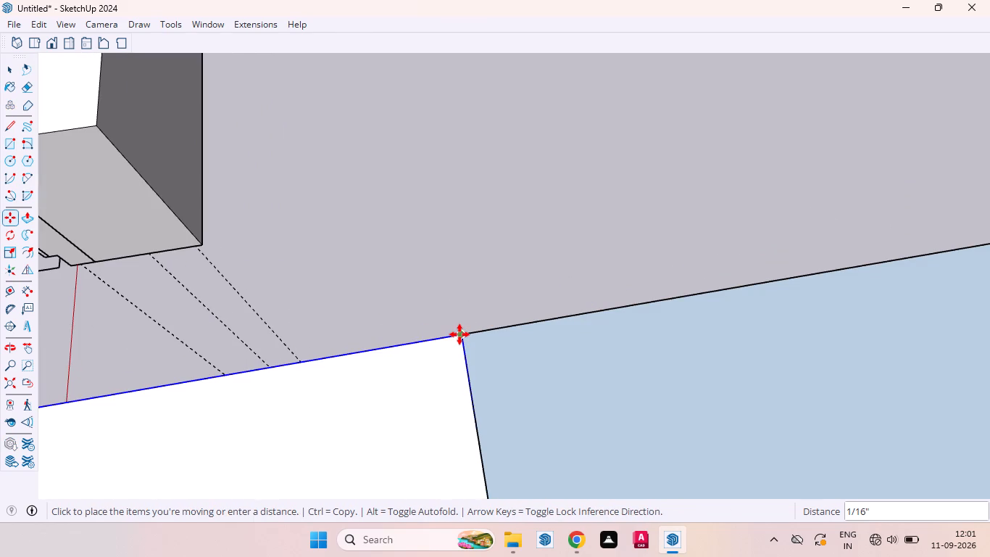
{"action": "left_click", "coordinate": [459, 334]}
{"action": "key", "text": "space"}
{"action": "left_click", "coordinate": [553, 259]}
Reverse the blue top face above the wall units along the window wall.
{"action": "scroll", "coordinate": [575, 169], "scroll_direction": "down", "scroll_amount": 13}
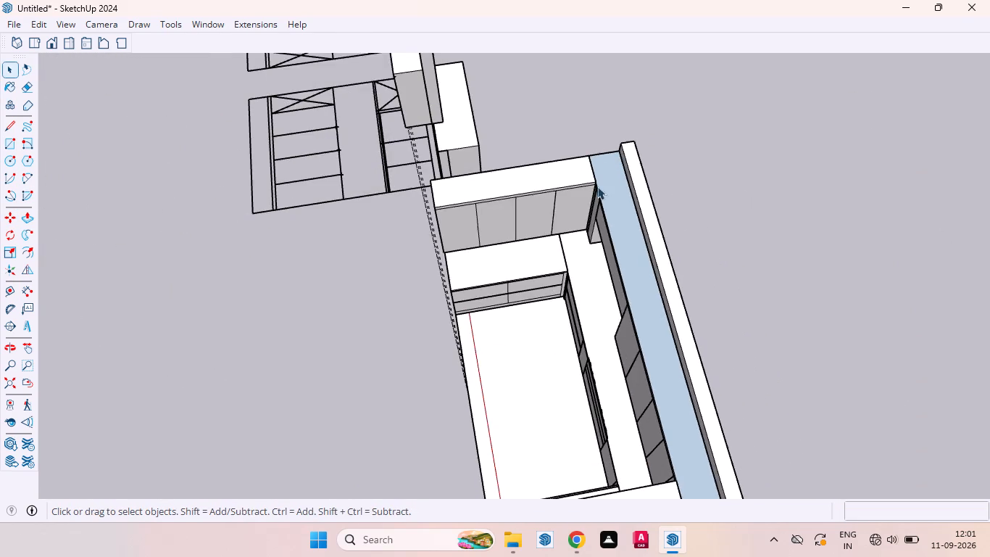
{"action": "middle_click_drag", "start_coordinate": [467, 269], "coordinate": [636, 43]}
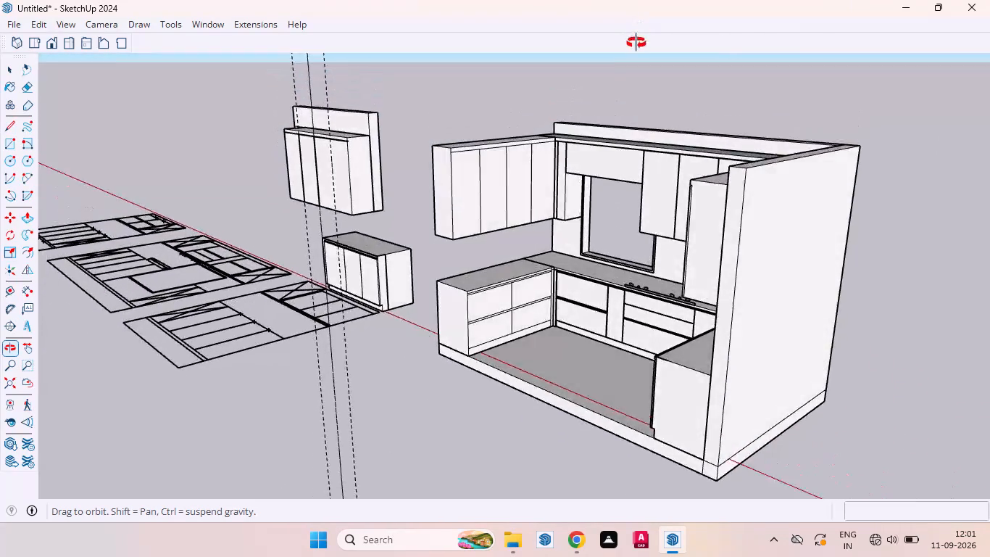
{"action": "middle_click_drag", "start_coordinate": [636, 43], "coordinate": [773, 128]}
{"action": "scroll", "coordinate": [620, 147], "scroll_direction": "up", "scroll_amount": 8}
{"action": "middle_click_drag", "start_coordinate": [633, 135], "coordinate": [631, 214]}
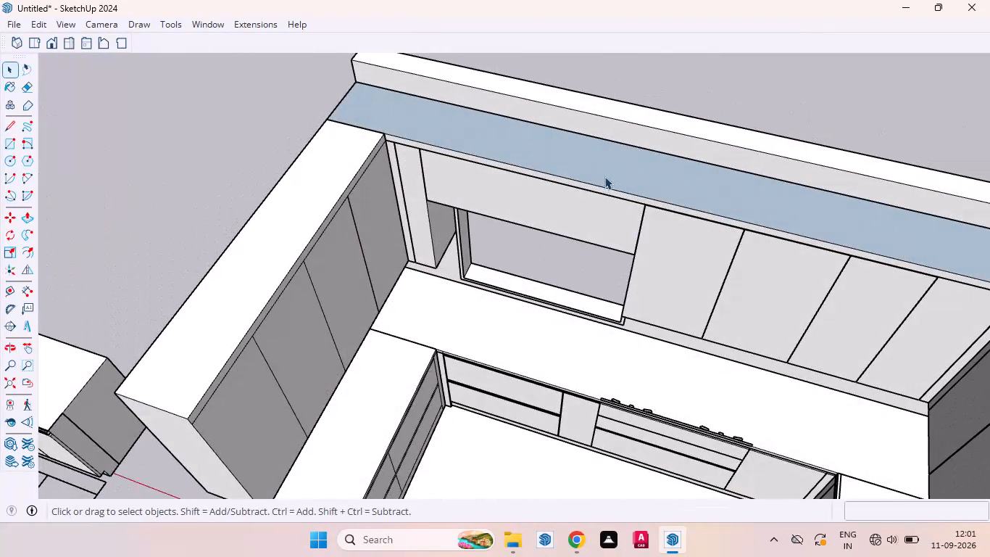
{"action": "left_click", "coordinate": [604, 176]}
{"action": "right_click", "coordinate": [614, 173]}
{"action": "left_click", "coordinate": [659, 331]}
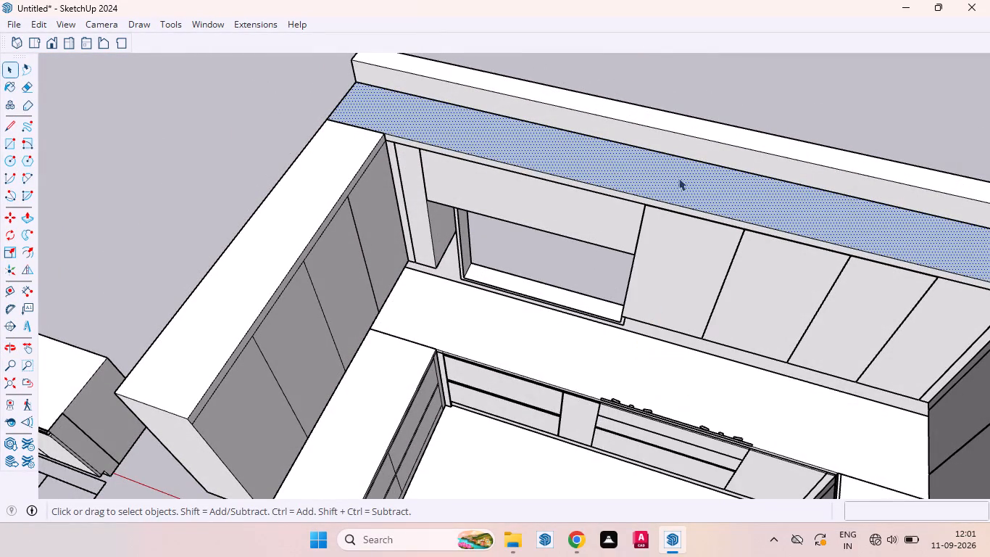
{"action": "left_click", "coordinate": [735, 89]}
Inside the room shell group, push the floor slab's edge face at the open end outward 6".
{"action": "scroll", "coordinate": [589, 209], "scroll_direction": "down", "scroll_amount": 5}
{"action": "middle_click_drag", "start_coordinate": [569, 239], "coordinate": [628, 20]}
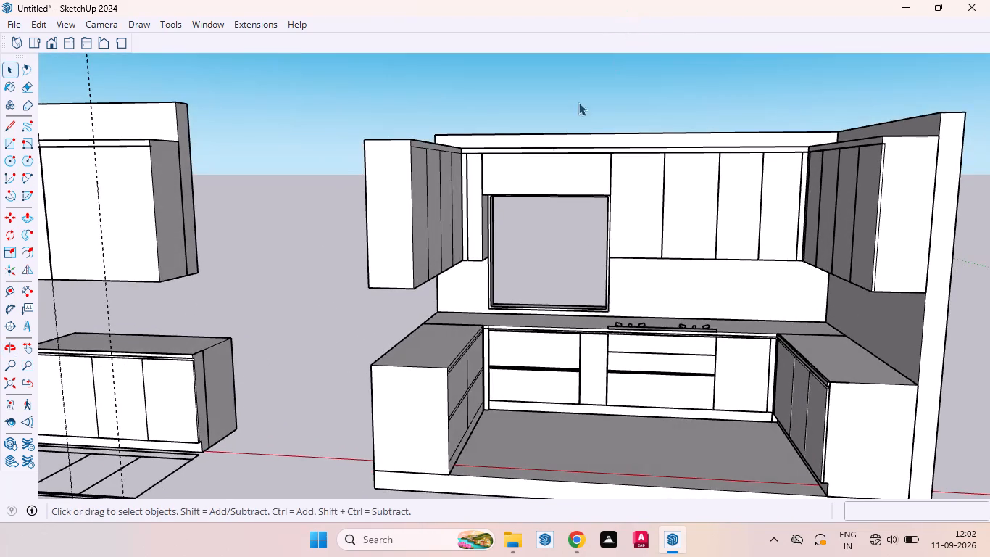
{"action": "scroll", "coordinate": [587, 205], "scroll_direction": "down", "scroll_amount": 3}
{"action": "middle_click_drag", "start_coordinate": [423, 310], "coordinate": [694, 300]}
{"action": "middle_click_drag", "start_coordinate": [541, 343], "coordinate": [581, 340]}
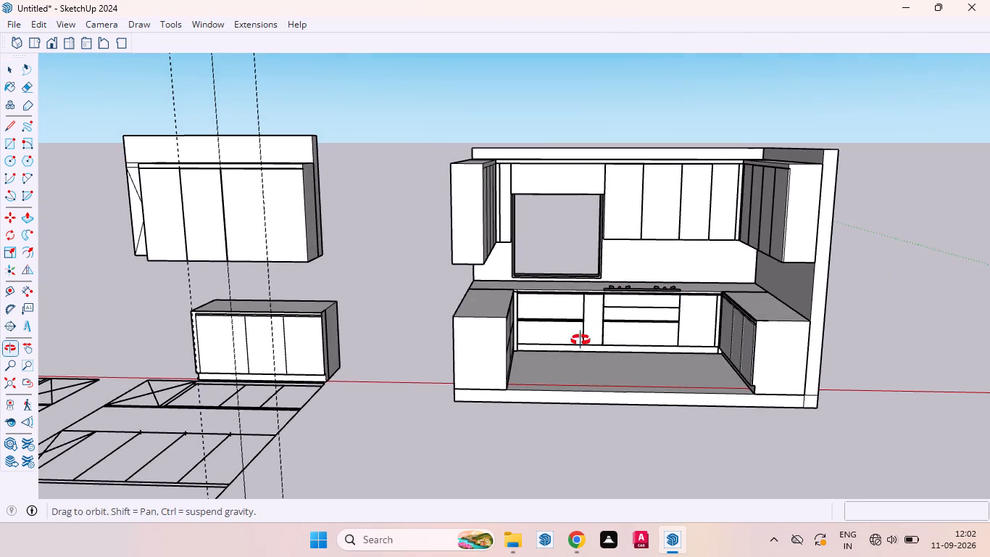
{"action": "middle_click_drag", "start_coordinate": [581, 340], "coordinate": [725, 360]}
{"action": "scroll", "coordinate": [425, 411], "scroll_direction": "up", "scroll_amount": 5}
{"action": "left_click", "coordinate": [512, 371]}
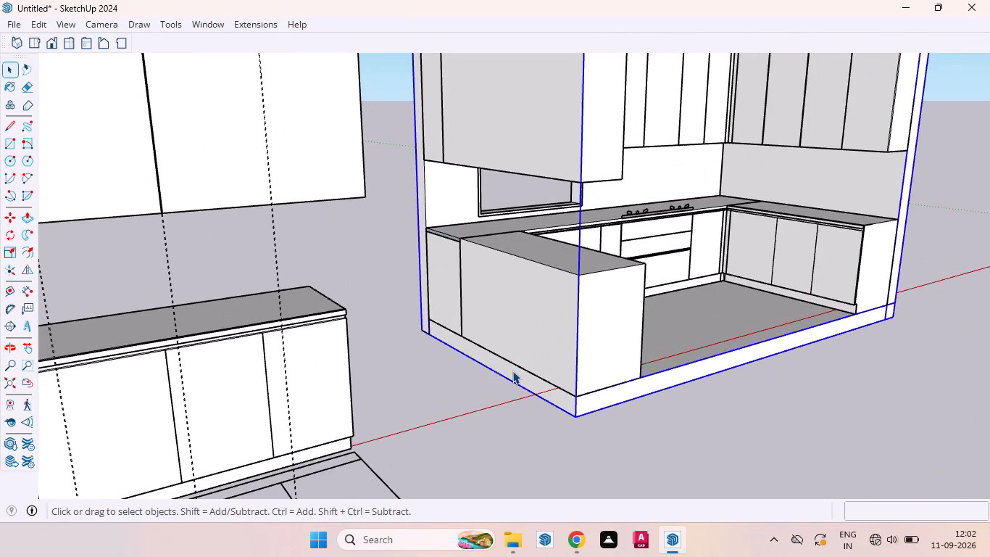
{"action": "triple_click", "coordinate": [512, 371]}
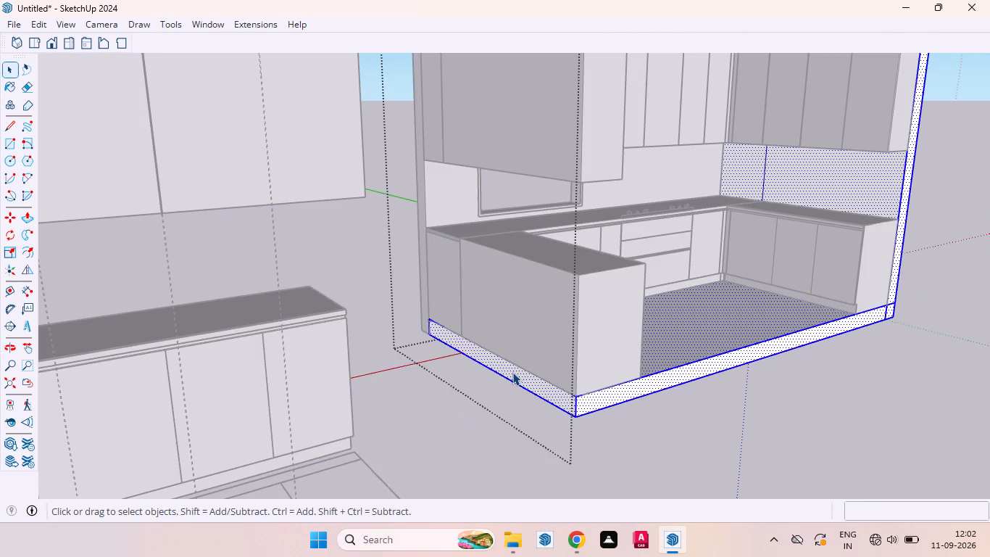
{"action": "key", "text": "p"}
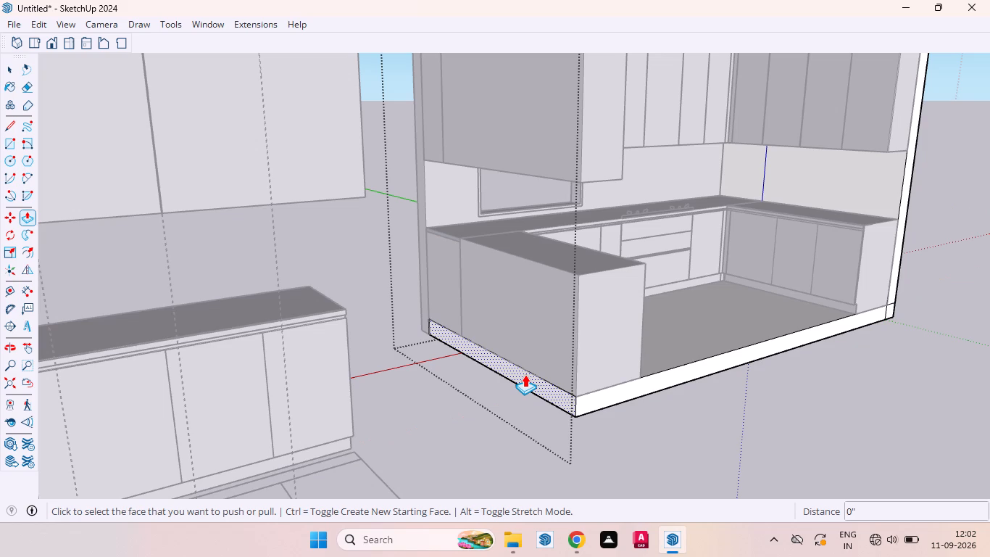
{"action": "left_click", "coordinate": [525, 374]}
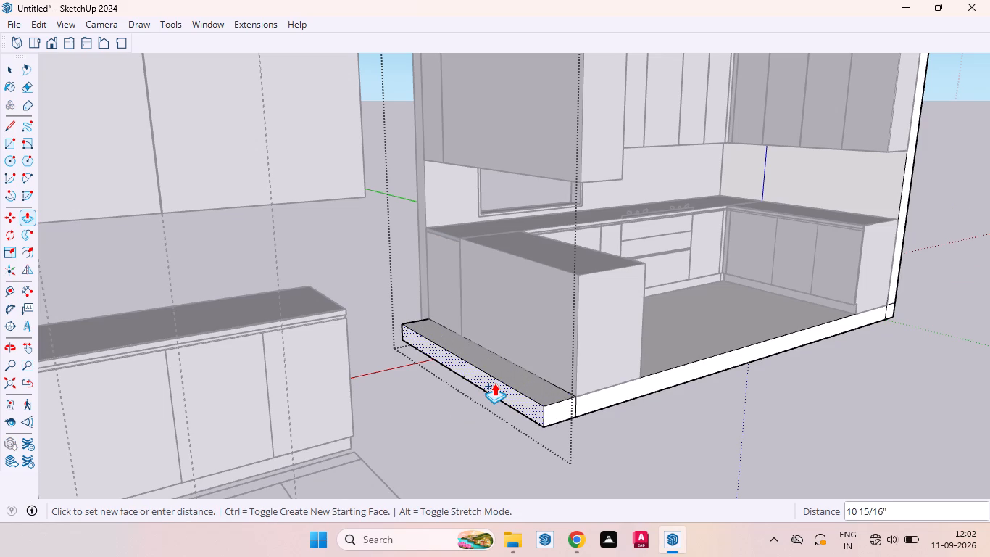
{"action": "key", "text": "6"}
{"action": "key", "text": "Return"}
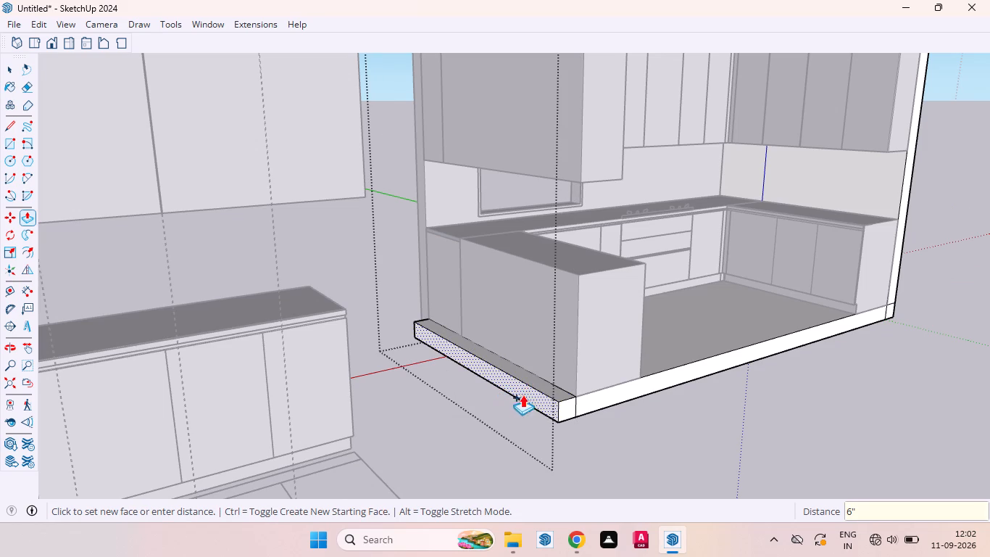
Pull the new slab strip up 9' to the window wall's top to form the missing side wall, and close the group.
{"action": "middle_click_drag", "start_coordinate": [520, 399], "coordinate": [493, 482]}
{"action": "left_click", "coordinate": [506, 419]}
{"action": "scroll", "coordinate": [480, 375], "scroll_direction": "down", "scroll_amount": 4}
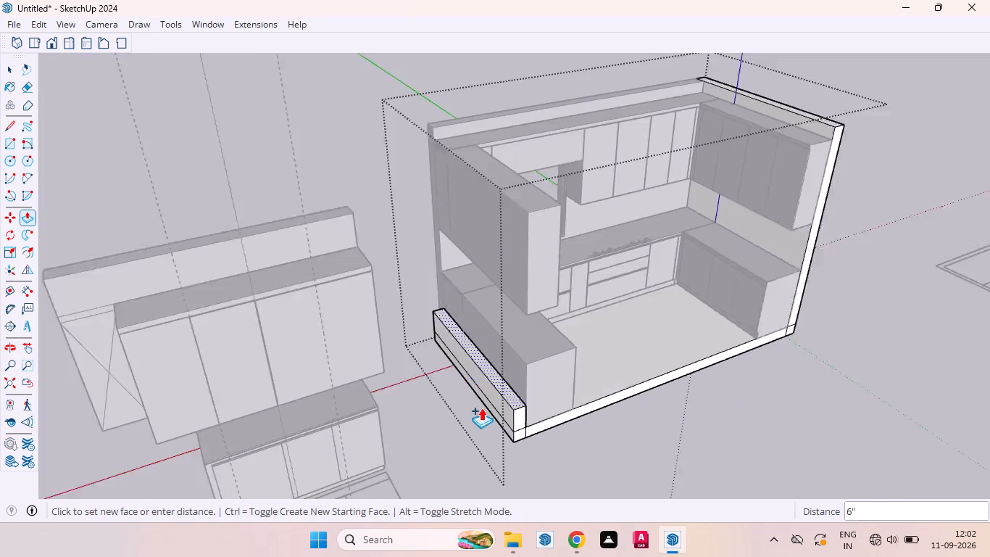
{"action": "scroll", "coordinate": [481, 408], "scroll_direction": "down", "scroll_amount": 8}
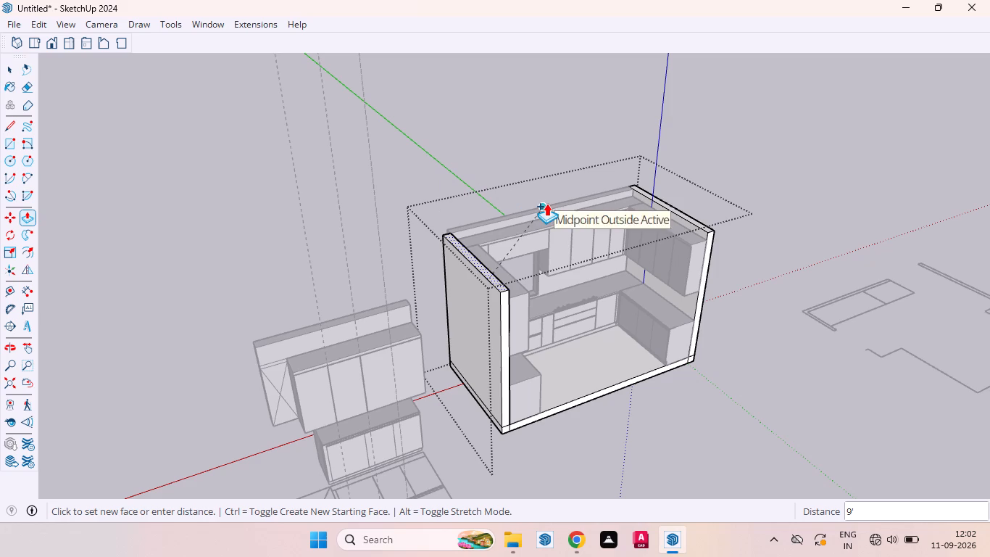
{"action": "left_click", "coordinate": [546, 203]}
{"action": "key", "text": "space"}
{"action": "left_click", "coordinate": [383, 256]}
Inside the shell group, extend the new side wall's base end 6" to align with the window wall's outer face.
{"action": "middle_click_drag", "start_coordinate": [391, 255], "coordinate": [673, 276]}
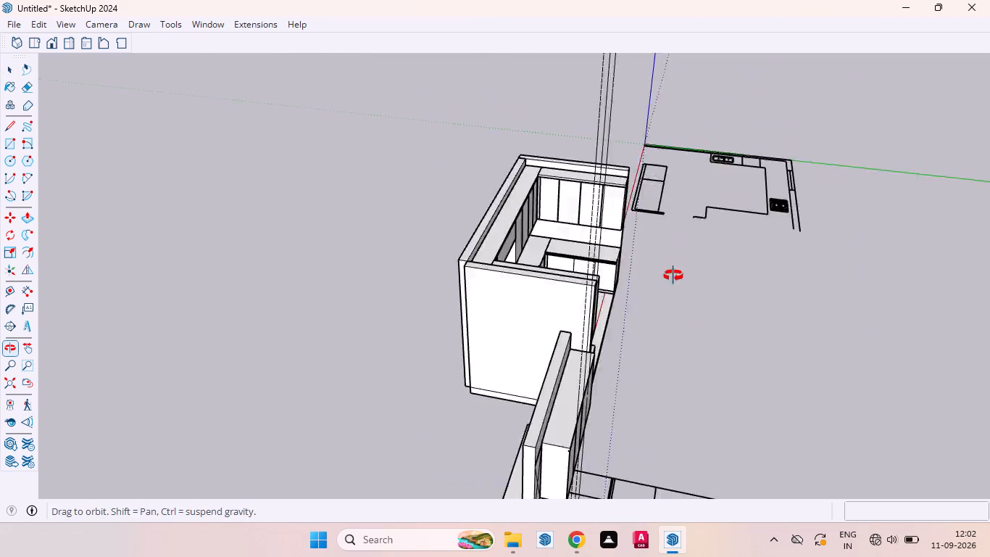
{"action": "middle_click_drag", "start_coordinate": [673, 276], "coordinate": [736, 265]}
{"action": "scroll", "coordinate": [498, 403], "scroll_direction": "up", "scroll_amount": 11}
{"action": "middle_click_drag", "start_coordinate": [478, 399], "coordinate": [554, 376]}
{"action": "scroll", "coordinate": [549, 380], "scroll_direction": "up", "scroll_amount": 4}
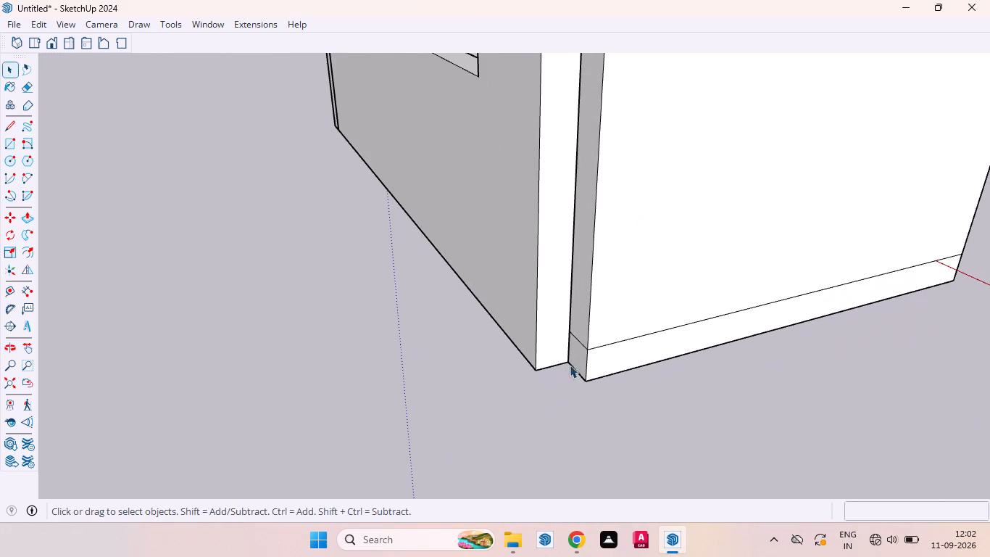
{"action": "left_click", "coordinate": [575, 355]}
{"action": "triple_click", "coordinate": [578, 353]}
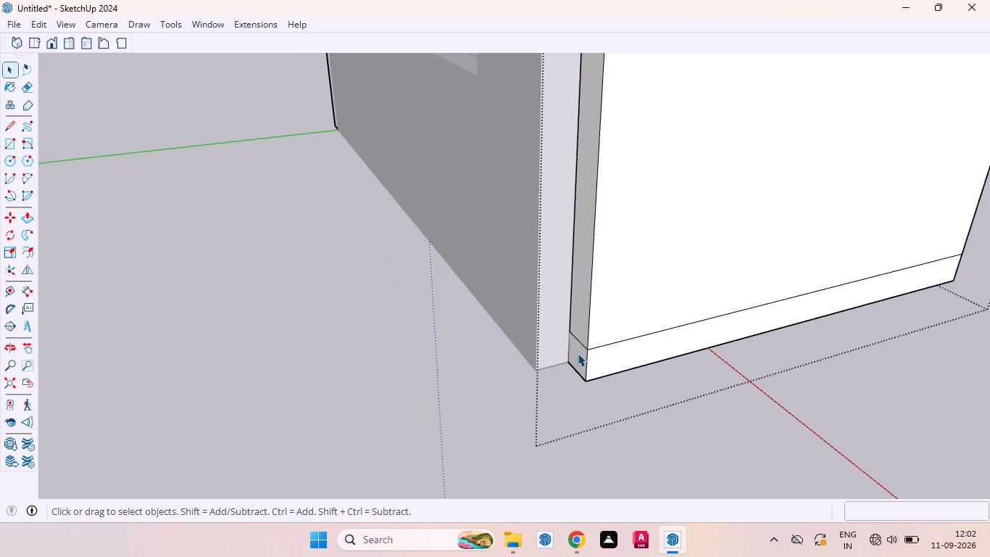
{"action": "left_click", "coordinate": [578, 353]}
{"action": "key", "text": "p"}
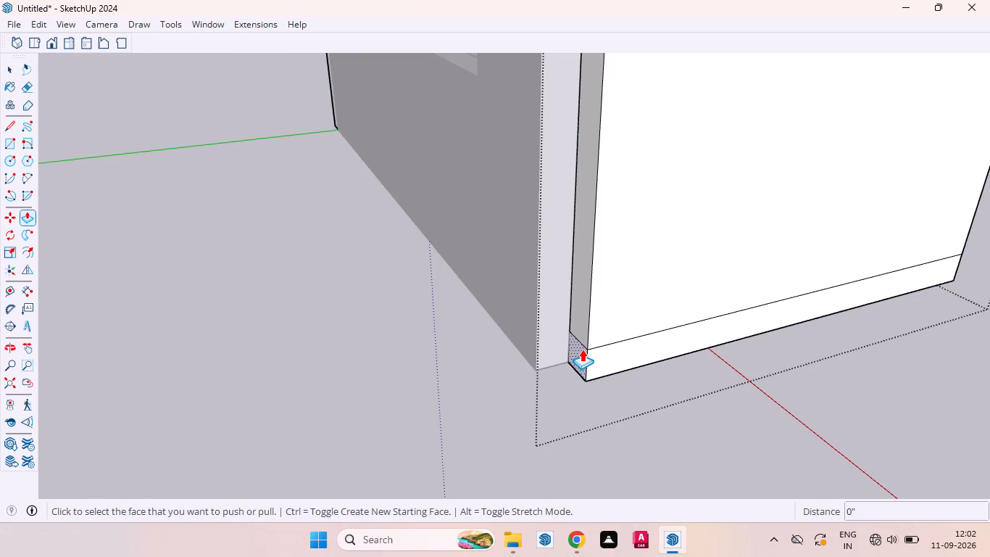
{"action": "left_click", "coordinate": [582, 349]}
{"action": "left_click", "coordinate": [525, 314]}
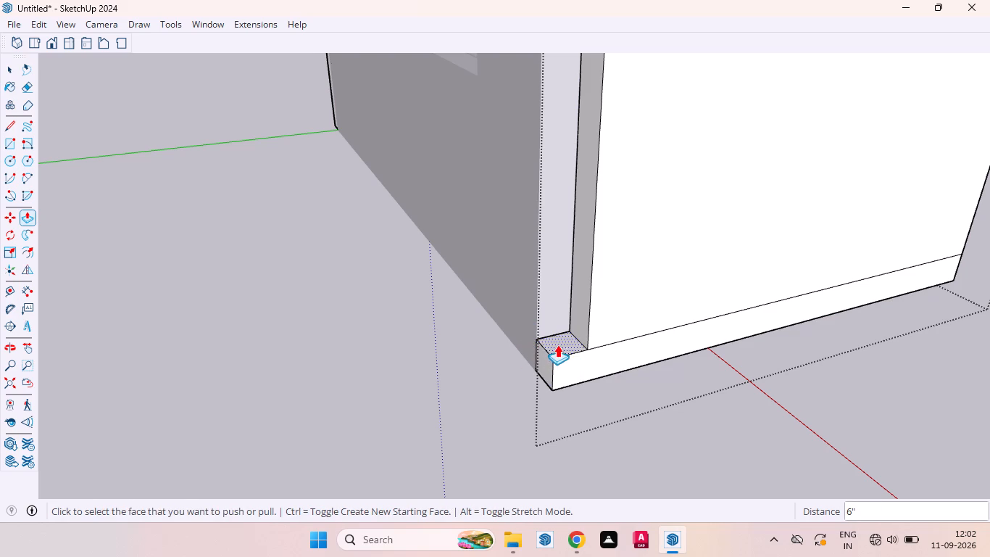
Pull the added corner block up to the top of the walls to fill the outer corner, and close the group.
{"action": "left_click", "coordinate": [557, 344]}
{"action": "scroll", "coordinate": [553, 344], "scroll_direction": "down", "scroll_amount": 5}
{"action": "scroll", "coordinate": [541, 416], "scroll_direction": "down", "scroll_amount": 7}
{"action": "scroll", "coordinate": [538, 239], "scroll_direction": "down", "scroll_amount": 6}
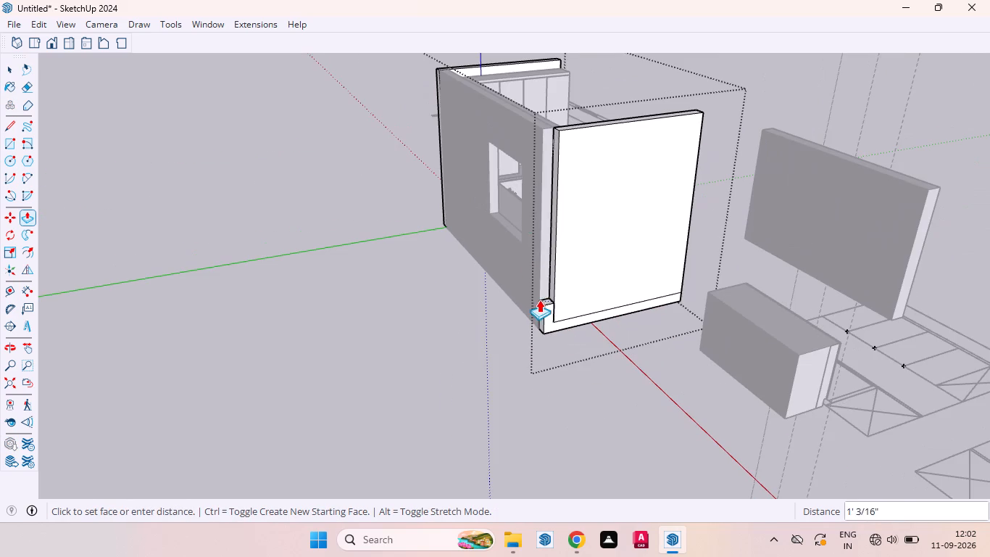
{"action": "left_click", "coordinate": [577, 122]}
{"action": "key", "text": "space"}
{"action": "left_click", "coordinate": [394, 276]}
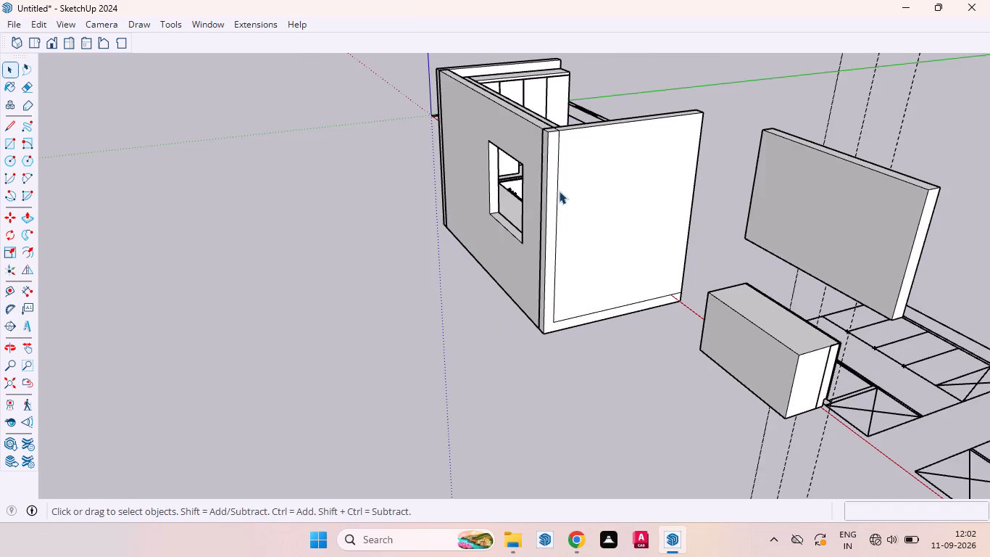
Examine the enclosed kitchen from the front, checking the wall units, base units and both side walls.
{"action": "middle_click_drag", "start_coordinate": [488, 269], "coordinate": [120, 260]}
{"action": "scroll", "coordinate": [432, 297], "scroll_direction": "down", "scroll_amount": 7}
{"action": "middle_click_drag", "start_coordinate": [401, 224], "coordinate": [316, 252]}
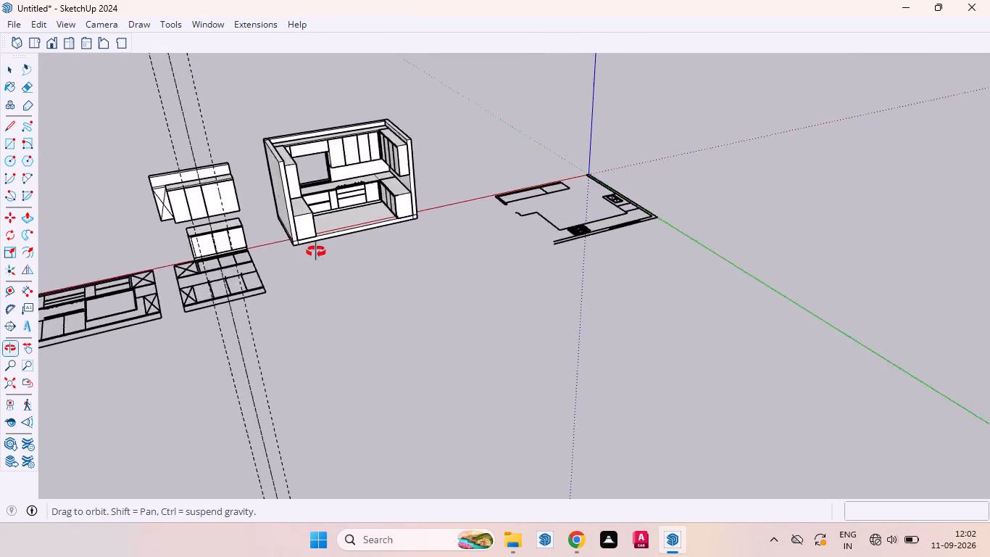
{"action": "middle_click_drag", "start_coordinate": [316, 252], "coordinate": [255, 169]}
{"action": "scroll", "coordinate": [337, 126], "scroll_direction": "up", "scroll_amount": 14}
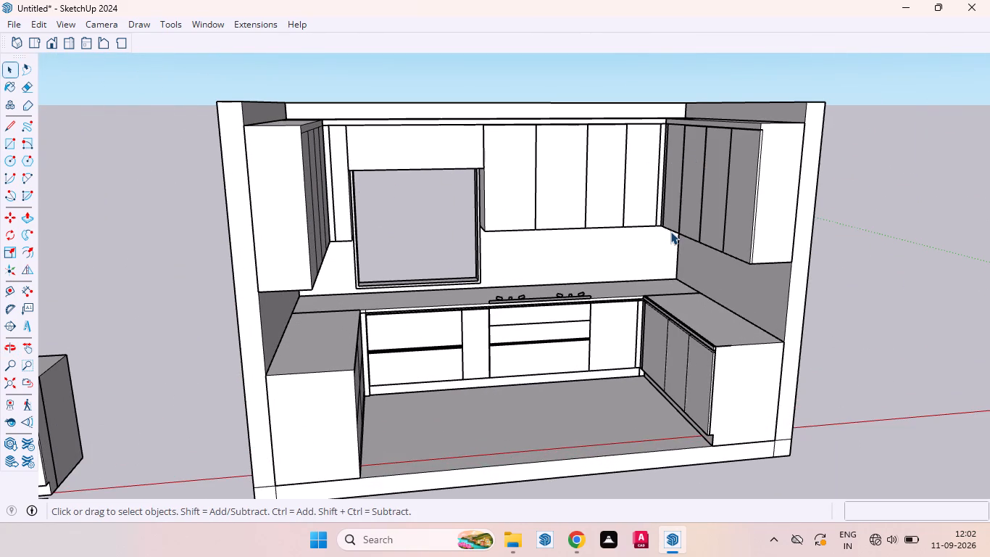
{"action": "middle_click_drag", "start_coordinate": [520, 238], "coordinate": [460, 168]}
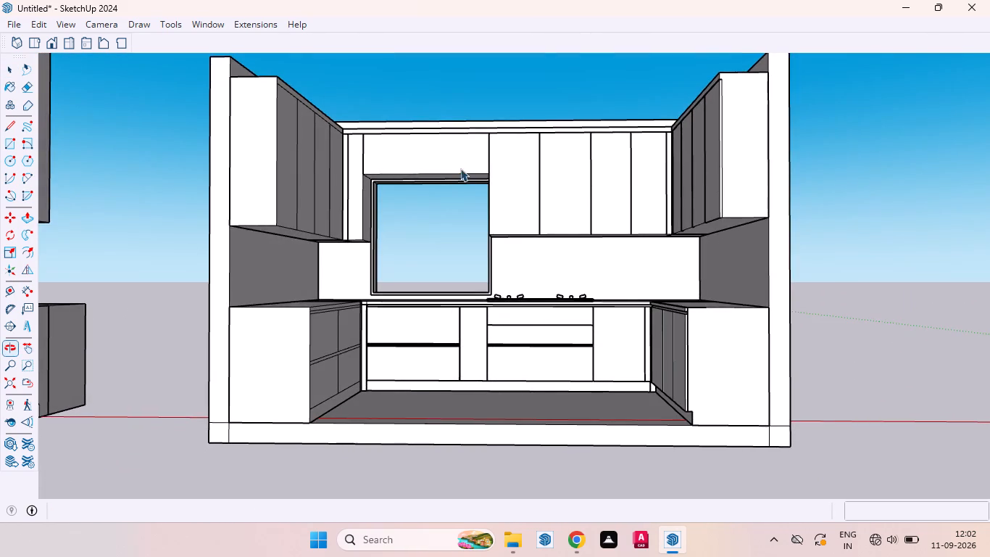
{"action": "scroll", "coordinate": [343, 323], "scroll_direction": "up", "scroll_amount": 7}
{"action": "scroll", "coordinate": [536, 303], "scroll_direction": "down", "scroll_amount": 5}
{"action": "scroll", "coordinate": [783, 315], "scroll_direction": "up", "scroll_amount": 2}
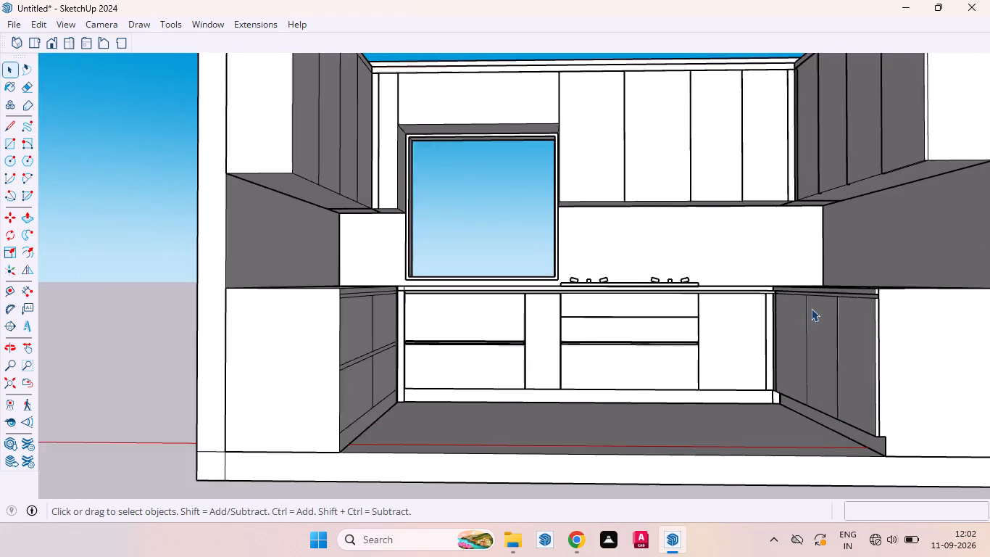
{"action": "scroll", "coordinate": [811, 308], "scroll_direction": "up", "scroll_amount": 1}
{"action": "scroll", "coordinate": [297, 334], "scroll_direction": "down", "scroll_amount": 5}
Open the base drawer unit beside the new side wall, inspect its drawer fronts, and close the group.
{"action": "middle_click_drag", "start_coordinate": [308, 337], "coordinate": [191, 394]}
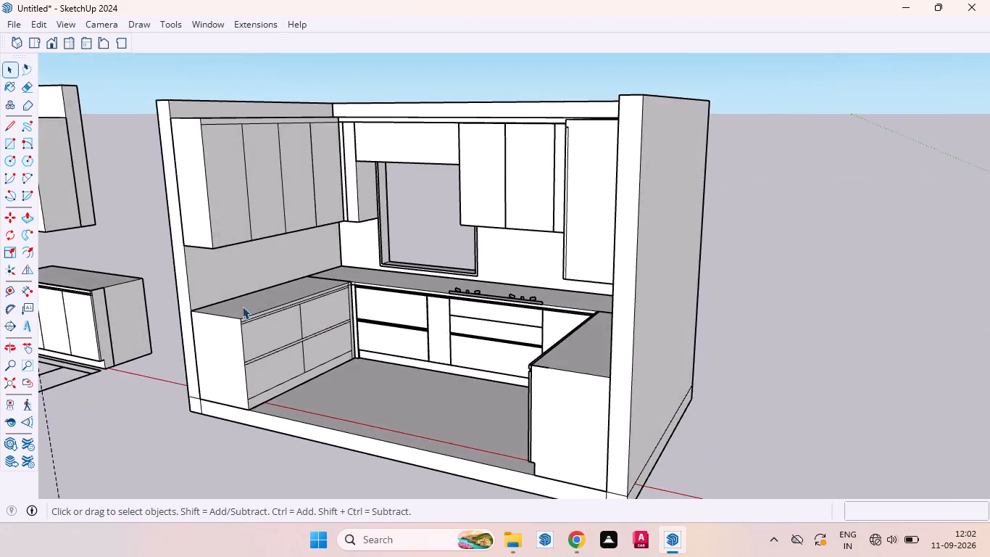
{"action": "scroll", "coordinate": [254, 305], "scroll_direction": "up", "scroll_amount": 10}
{"action": "left_click", "coordinate": [293, 363]}
{"action": "triple_click", "coordinate": [303, 357]}
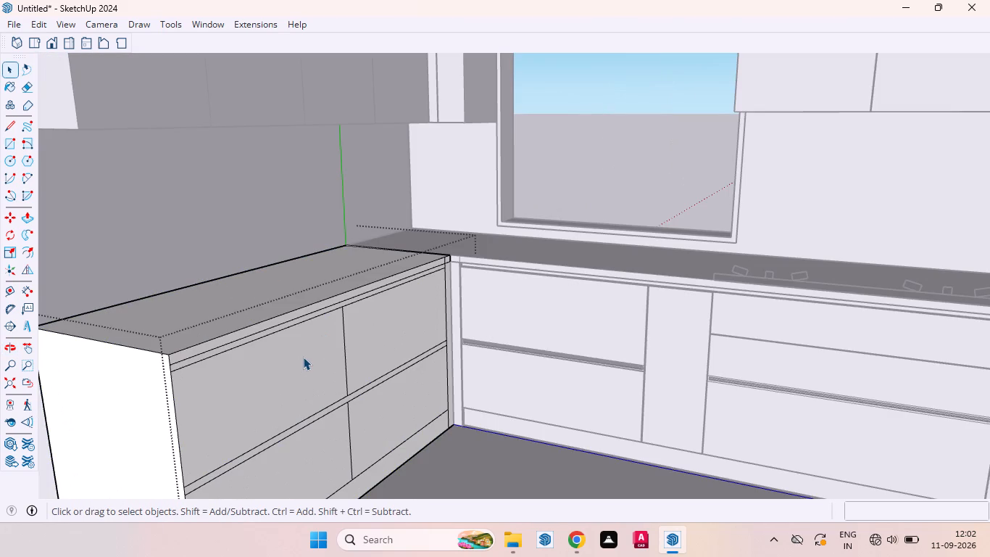
{"action": "left_click", "coordinate": [307, 360]}
{"action": "scroll", "coordinate": [408, 261], "scroll_direction": "down", "scroll_amount": 5}
{"action": "middle_click_drag", "start_coordinate": [411, 310], "coordinate": [384, 320]}
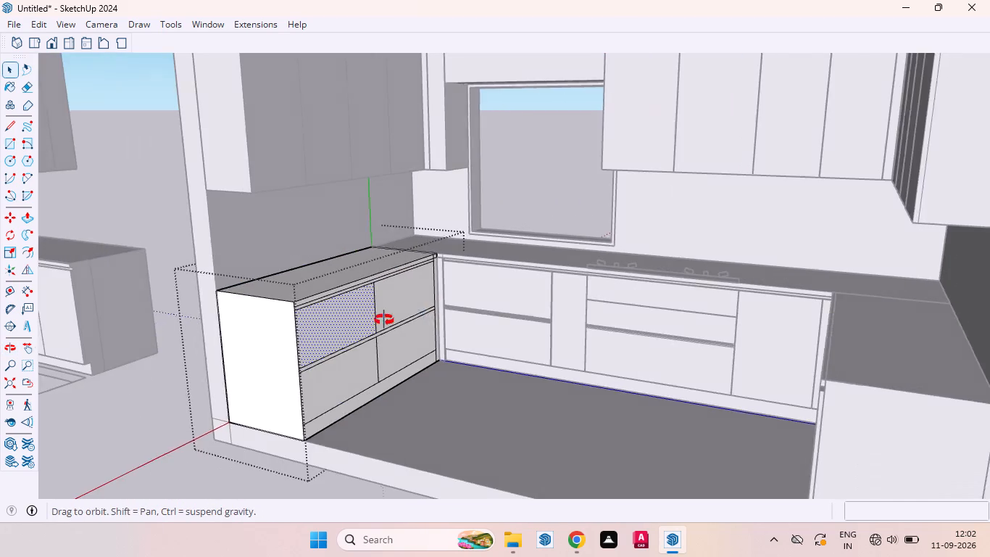
{"action": "middle_click_drag", "start_coordinate": [384, 320], "coordinate": [263, 317]}
{"action": "scroll", "coordinate": [365, 297], "scroll_direction": "up", "scroll_amount": 3}
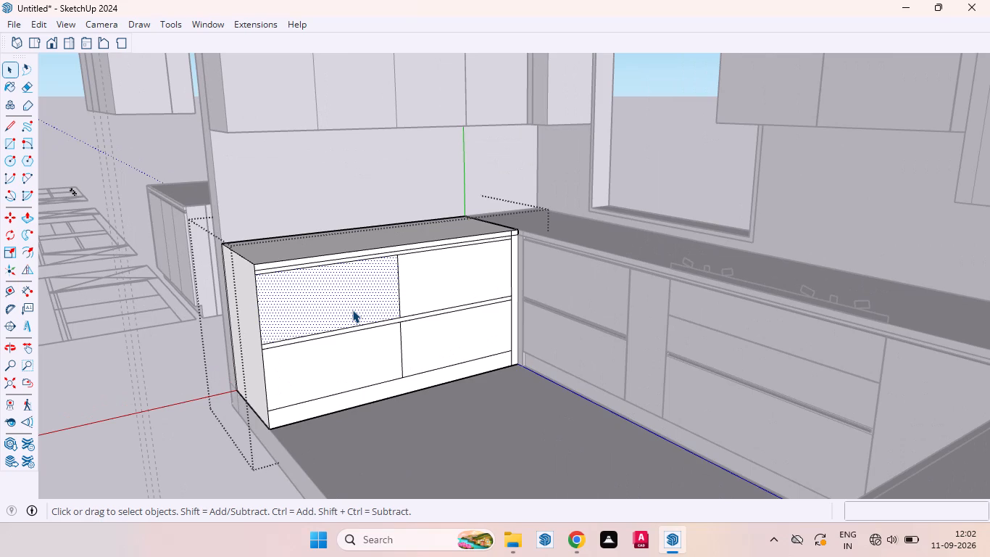
{"action": "left_click", "coordinate": [169, 405]}
{"action": "scroll", "coordinate": [249, 397], "scroll_direction": "down", "scroll_amount": 3}
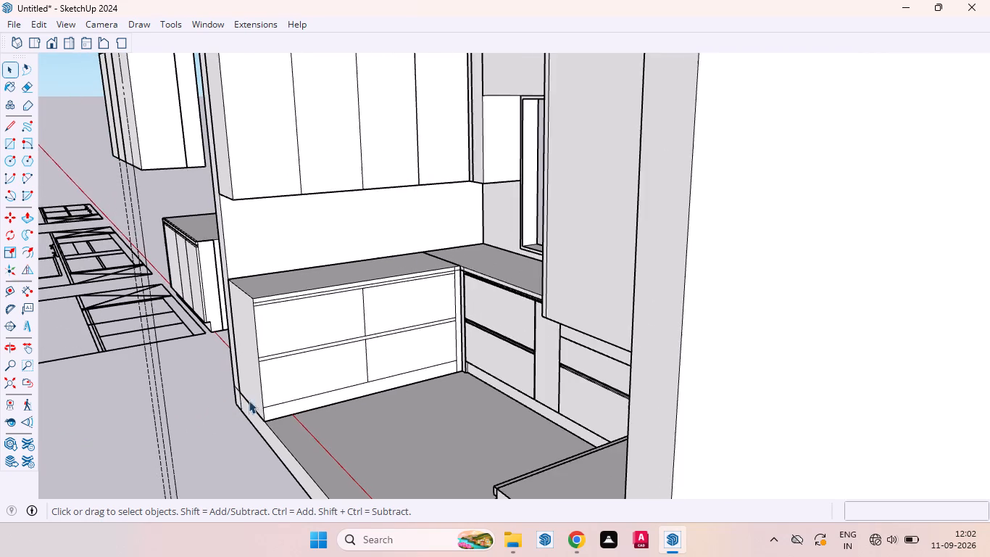
Examine the kitchen from the front and both sides, comparing the base units along the two side walls.
{"action": "middle_click_drag", "start_coordinate": [254, 406], "coordinate": [354, 409]}
{"action": "scroll", "coordinate": [436, 371], "scroll_direction": "down", "scroll_amount": 4}
{"action": "middle_click_drag", "start_coordinate": [480, 398], "coordinate": [633, 352]}
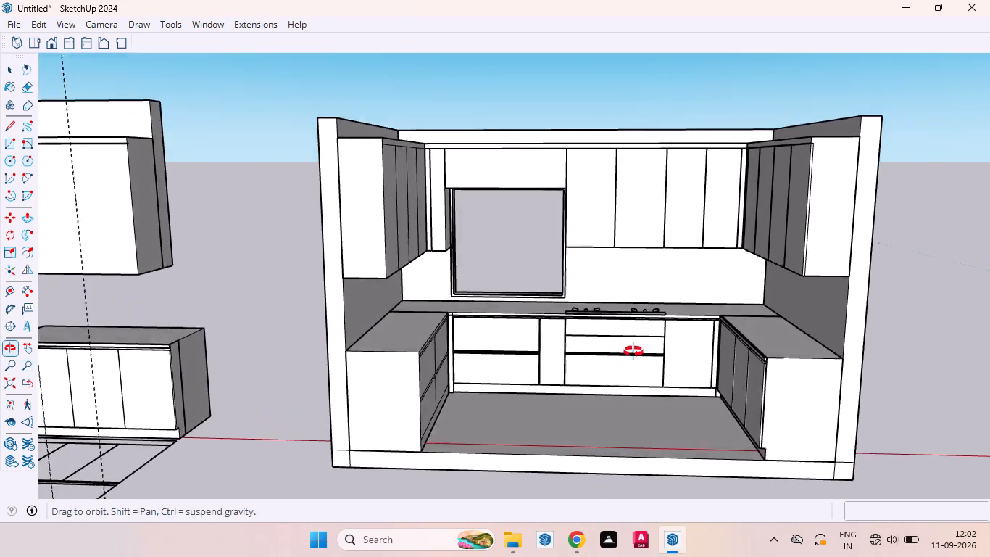
{"action": "middle_click_drag", "start_coordinate": [633, 352], "coordinate": [573, 333]}
{"action": "scroll", "coordinate": [515, 348], "scroll_direction": "down", "scroll_amount": 1}
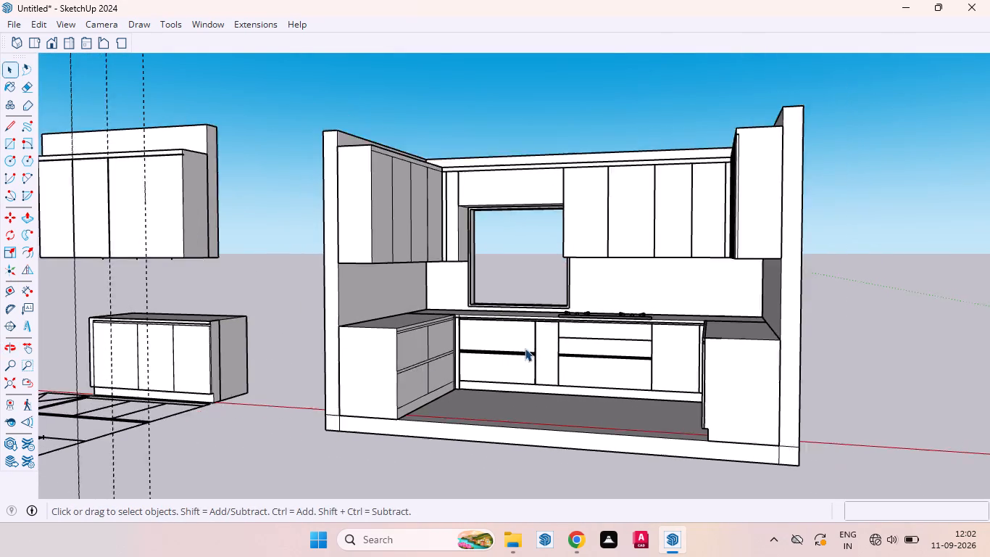
{"action": "scroll", "coordinate": [525, 348], "scroll_direction": "down", "scroll_amount": 2}
{"action": "middle_click_drag", "start_coordinate": [557, 355], "coordinate": [735, 360]}
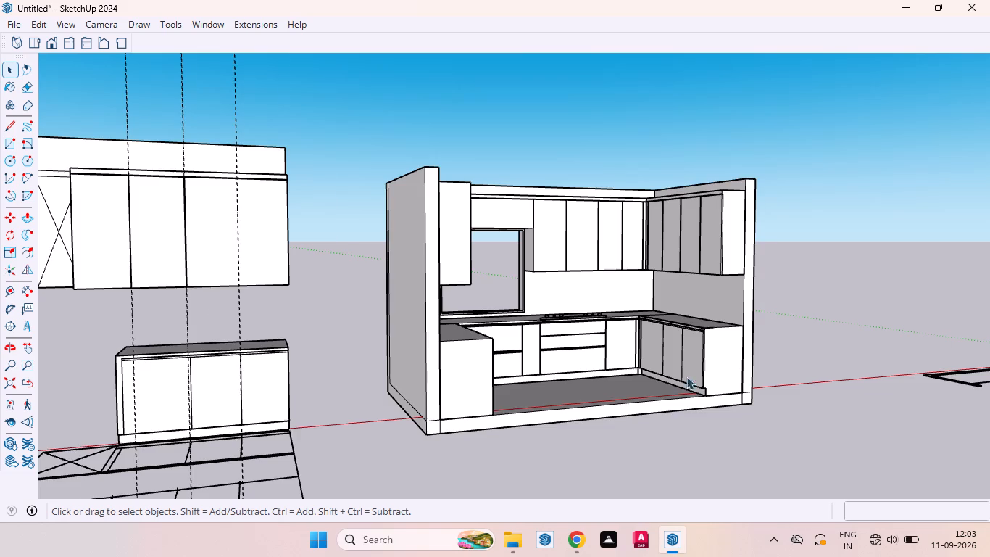
{"action": "scroll", "coordinate": [674, 389], "scroll_direction": "down", "scroll_amount": 2}
{"action": "middle_click_drag", "start_coordinate": [618, 437], "coordinate": [437, 426]}
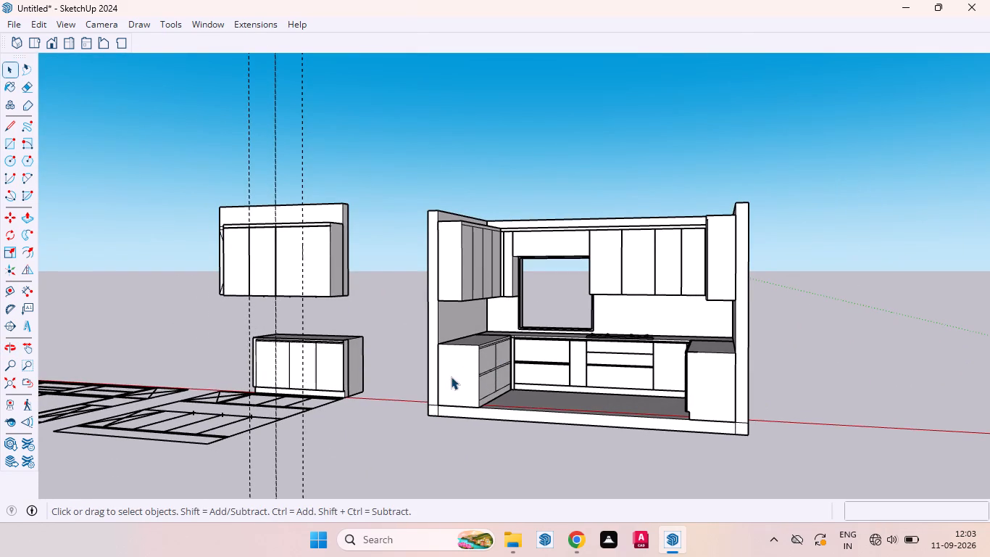
{"action": "middle_click_drag", "start_coordinate": [701, 273], "coordinate": [813, 308]}
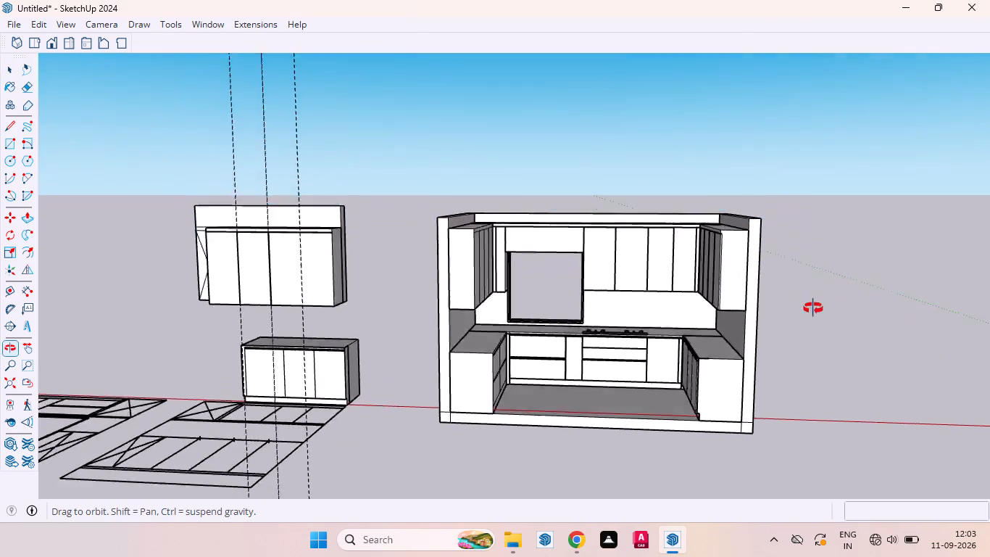
{"action": "middle_click_drag", "start_coordinate": [813, 308], "coordinate": [658, 294]}
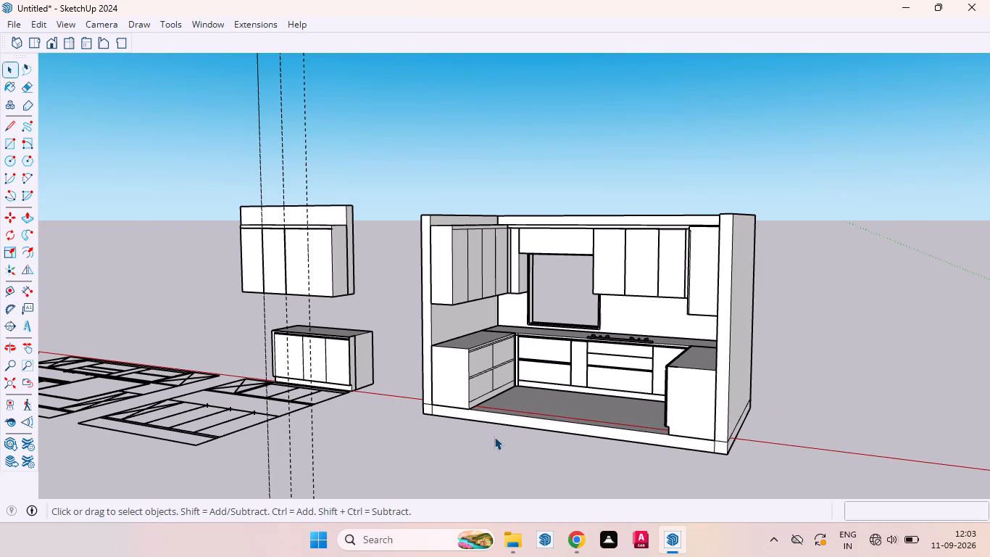
Examine the flat elevation drawings and the spare cabinet units beside the kitchen to check the base unit layout.
{"action": "scroll", "coordinate": [421, 400], "scroll_direction": "down", "scroll_amount": 5}
{"action": "scroll", "coordinate": [800, 395], "scroll_direction": "down", "scroll_amount": 4}
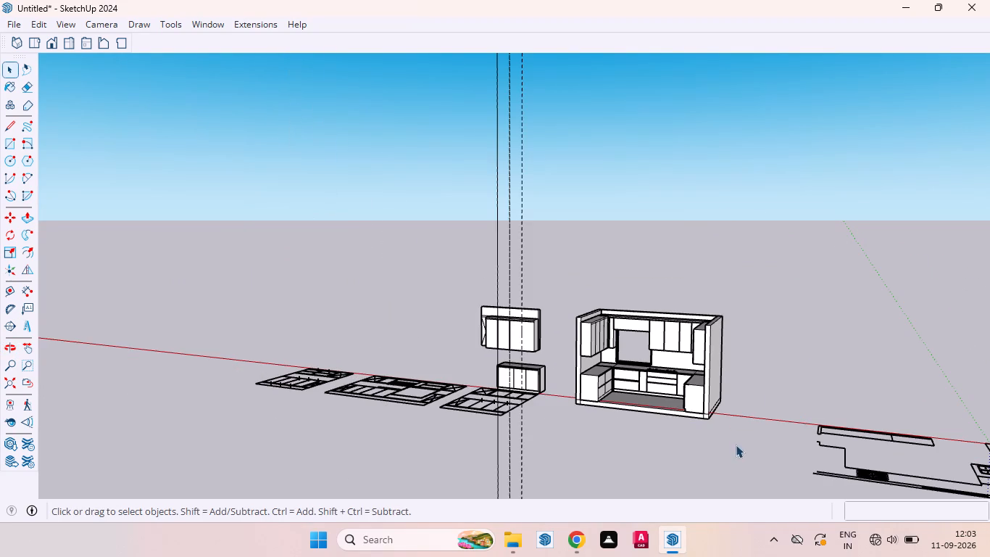
{"action": "middle_click_drag", "start_coordinate": [741, 356], "coordinate": [223, 368]}
{"action": "scroll", "coordinate": [349, 284], "scroll_direction": "down", "scroll_amount": 9}
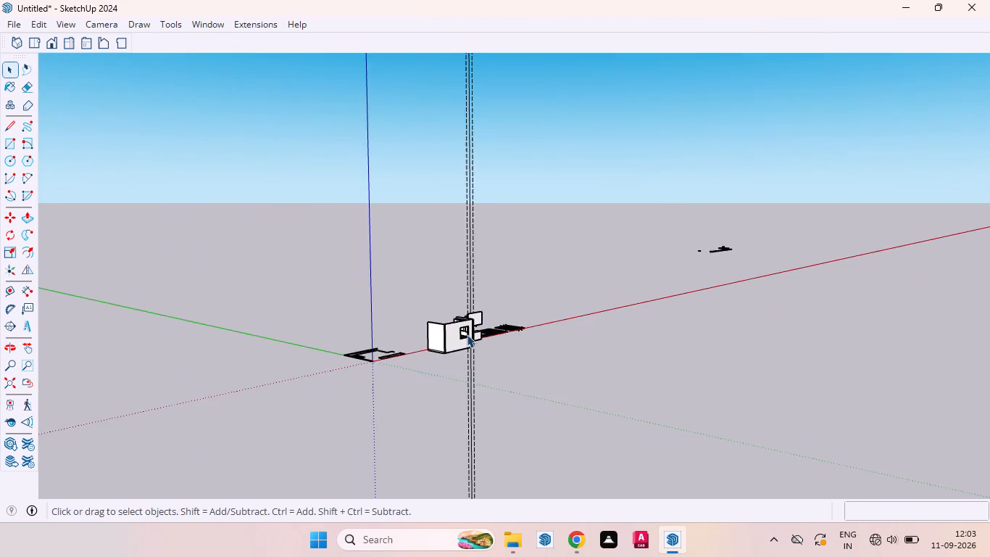
{"action": "scroll", "coordinate": [471, 320], "scroll_direction": "up", "scroll_amount": 5}
{"action": "middle_click_drag", "start_coordinate": [494, 318], "coordinate": [254, 469]}
{"action": "scroll", "coordinate": [267, 455], "scroll_direction": "up", "scroll_amount": 1}
{"action": "scroll", "coordinate": [554, 288], "scroll_direction": "up", "scroll_amount": 8}
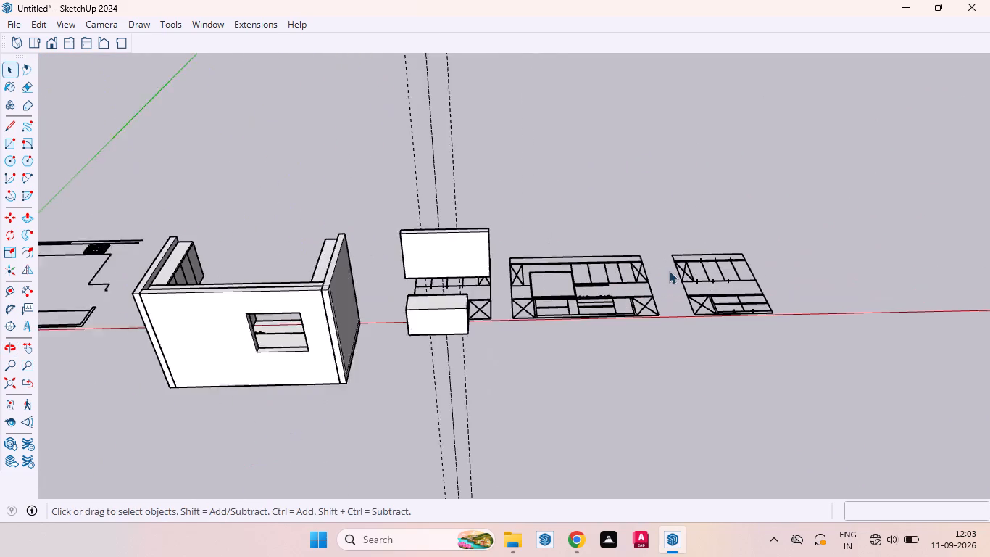
{"action": "scroll", "coordinate": [669, 271], "scroll_direction": "up", "scroll_amount": 1}
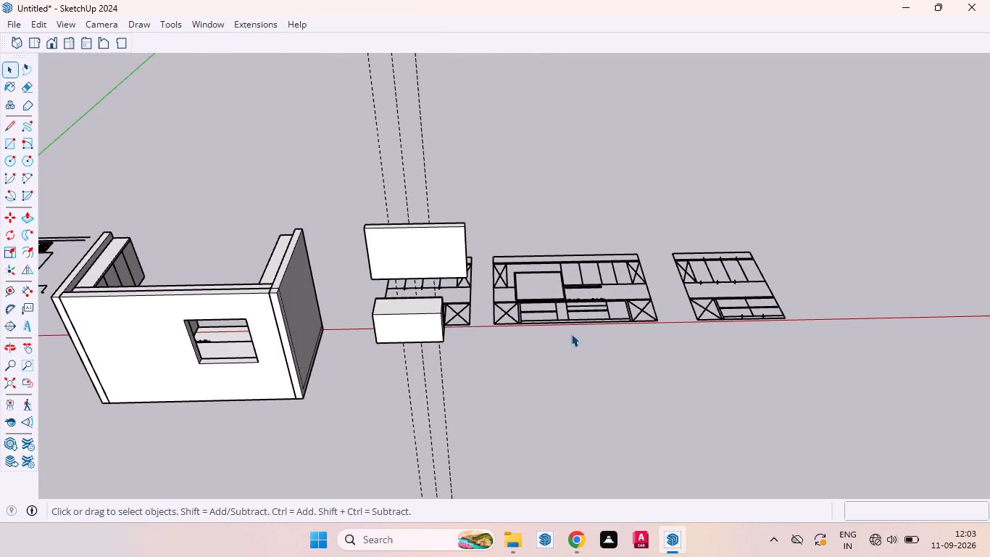
{"action": "scroll", "coordinate": [530, 313], "scroll_direction": "up", "scroll_amount": 5}
{"action": "middle_click_drag", "start_coordinate": [548, 329], "coordinate": [535, 416]}
{"action": "scroll", "coordinate": [598, 276], "scroll_direction": "down", "scroll_amount": 4}
{"action": "scroll", "coordinate": [607, 298], "scroll_direction": "up", "scroll_amount": 2}
{"action": "middle_click_drag", "start_coordinate": [402, 381], "coordinate": [656, 268]}
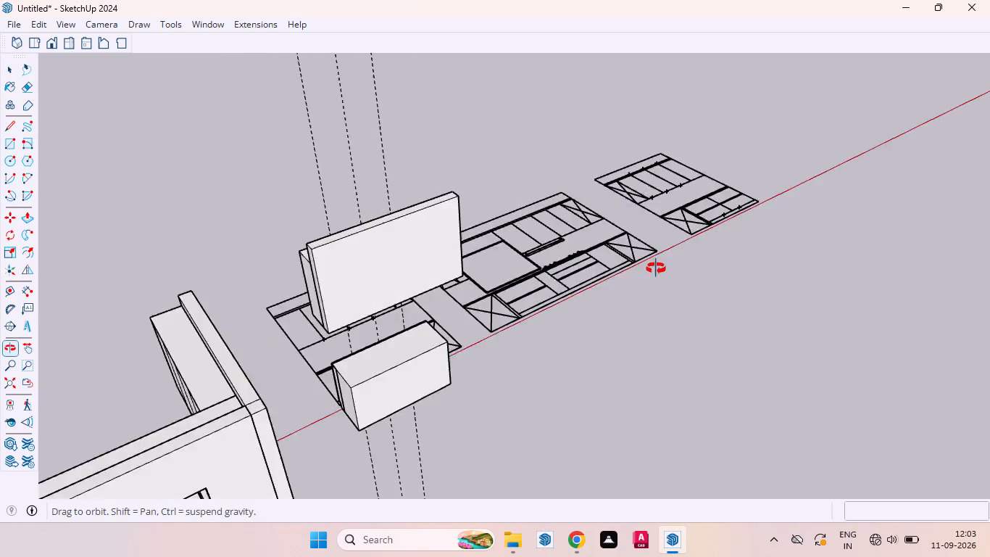
{"action": "middle_click_drag", "start_coordinate": [656, 268], "coordinate": [732, 218]}
{"action": "scroll", "coordinate": [604, 239], "scroll_direction": "down", "scroll_amount": 5}
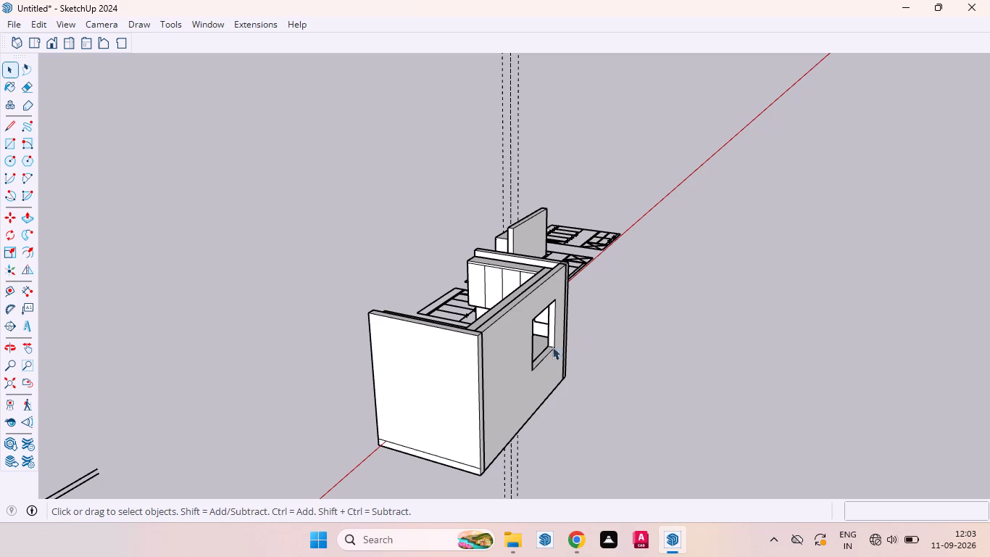
Flip the four-drawer base unit by the window-side wall front to back so its drawer fronts face that wall.
{"action": "middle_click_drag", "start_coordinate": [462, 338], "coordinate": [836, 313]}
{"action": "scroll", "coordinate": [533, 386], "scroll_direction": "up", "scroll_amount": 5}
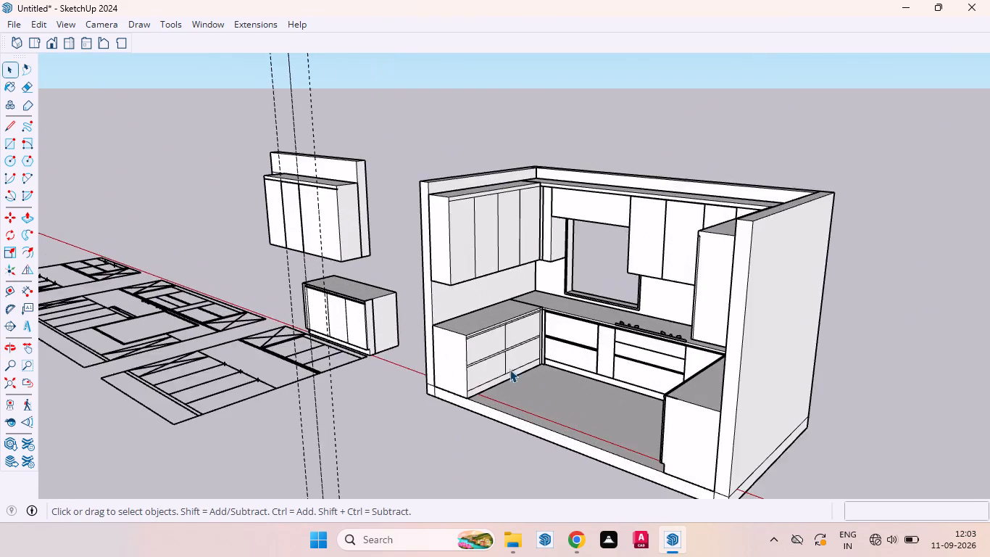
{"action": "scroll", "coordinate": [506, 366], "scroll_direction": "up", "scroll_amount": 5}
{"action": "left_click", "coordinate": [456, 334]}
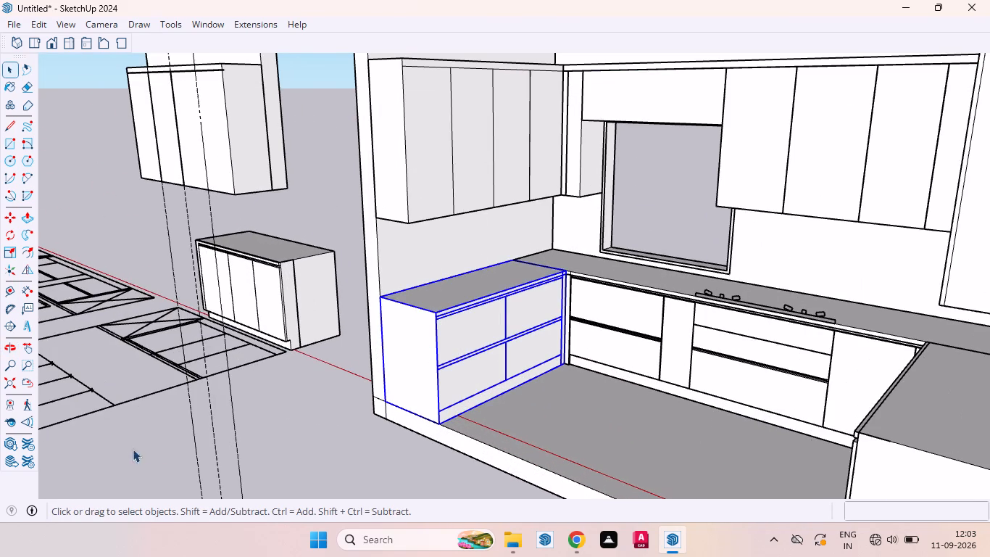
{"action": "left_click", "coordinate": [26, 272]}
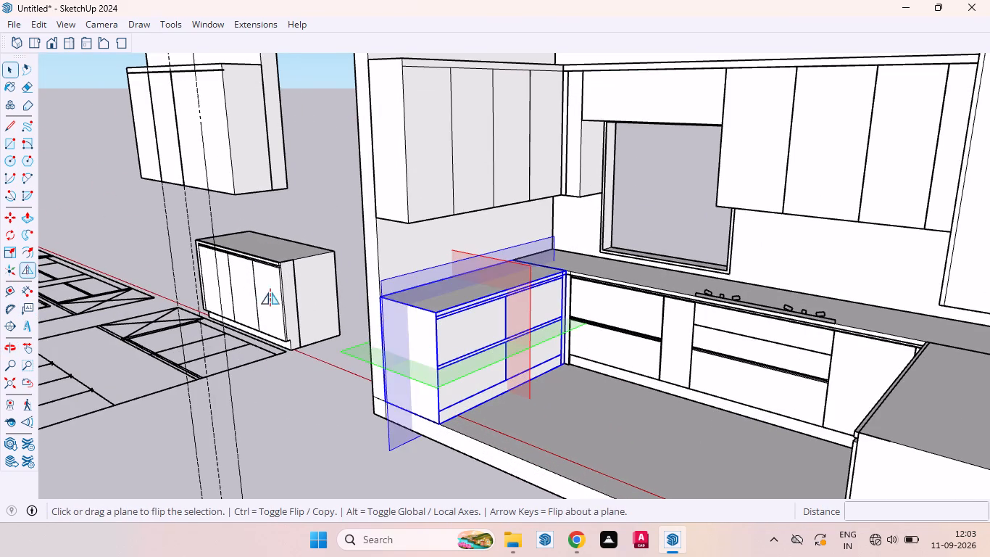
{"action": "left_click", "coordinate": [420, 280]}
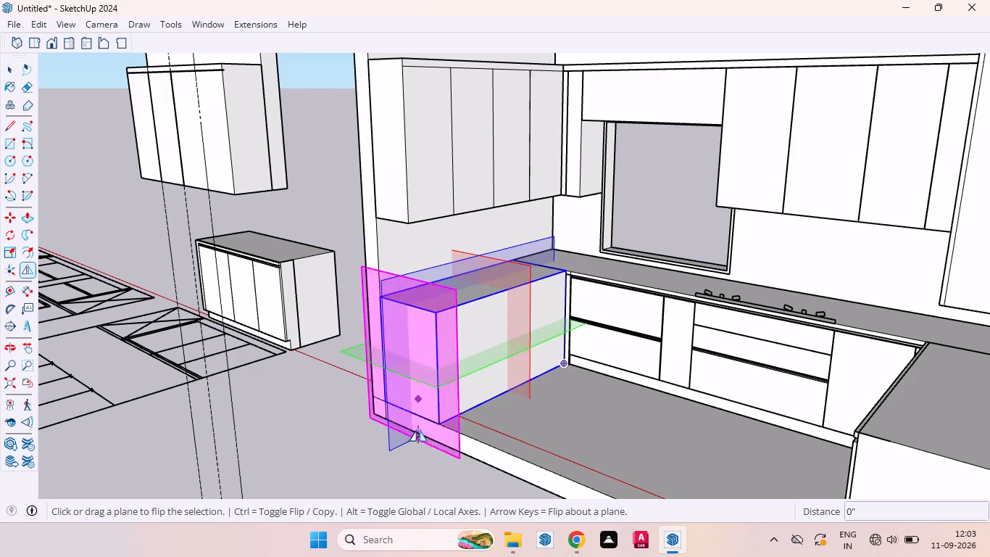
{"action": "left_click_drag", "start_coordinate": [431, 442], "coordinate": [439, 436]}
{"action": "key", "text": "space"}
Flip the three-door base unit on the opposite side wall front to back so its doors face that wall.
{"action": "scroll", "coordinate": [425, 359], "scroll_direction": "down", "scroll_amount": 6}
{"action": "middle_click_drag", "start_coordinate": [506, 358], "coordinate": [564, 388]}
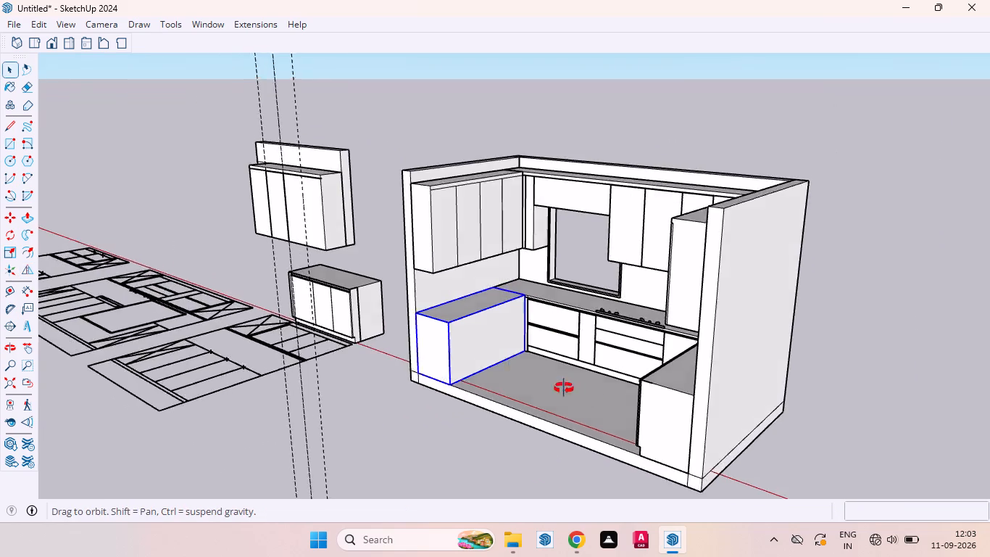
{"action": "middle_click_drag", "start_coordinate": [564, 388], "coordinate": [786, 407]}
{"action": "scroll", "coordinate": [770, 350], "scroll_direction": "up", "scroll_amount": 4}
{"action": "left_click", "coordinate": [737, 323]}
{"action": "right_click", "coordinate": [737, 322]}
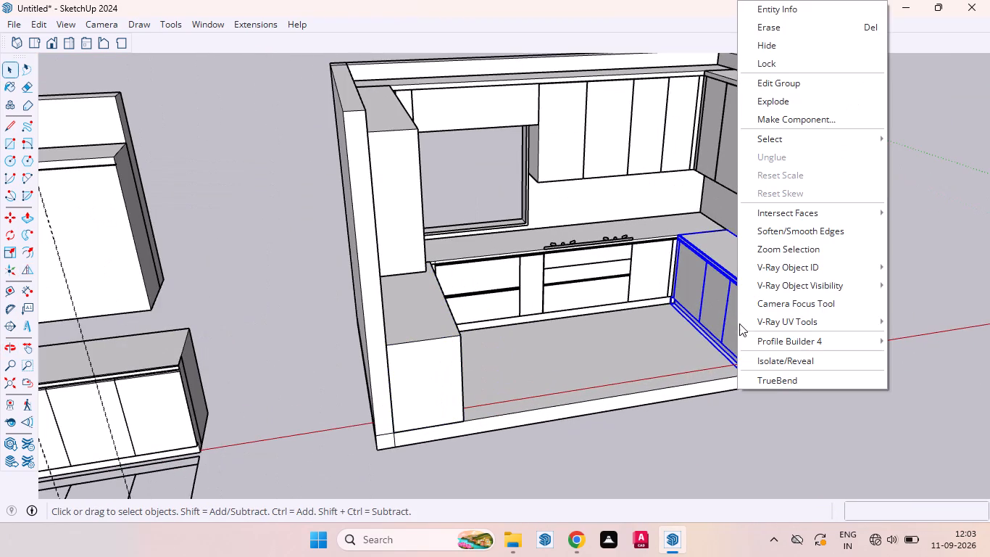
{"action": "left_click", "coordinate": [25, 274]}
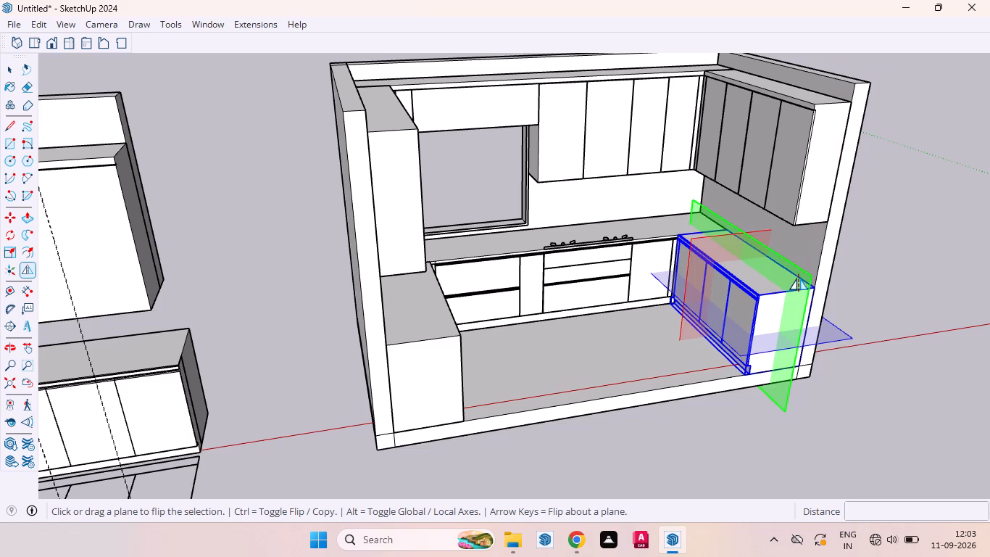
{"action": "left_click", "coordinate": [799, 278]}
{"action": "key", "text": "space"}
Move the flipped drawer unit away from the window-side wall and set it down in the middle of the kitchen's open front.
{"action": "middle_click_drag", "start_coordinate": [567, 410], "coordinate": [481, 365]}
{"action": "left_click", "coordinate": [392, 327]}
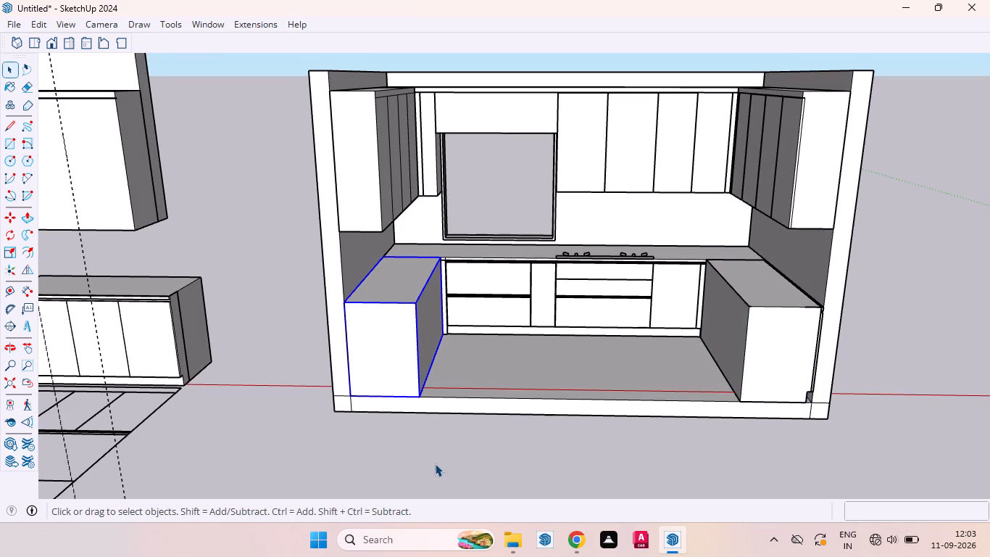
{"action": "key", "text": "m"}
{"action": "left_click", "coordinate": [415, 398]}
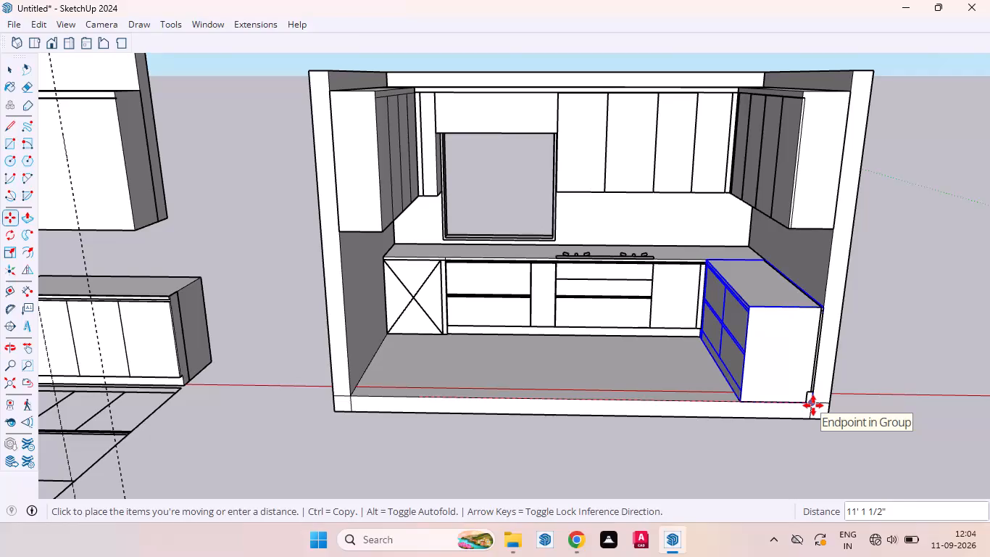
{"action": "left_click", "coordinate": [676, 435]}
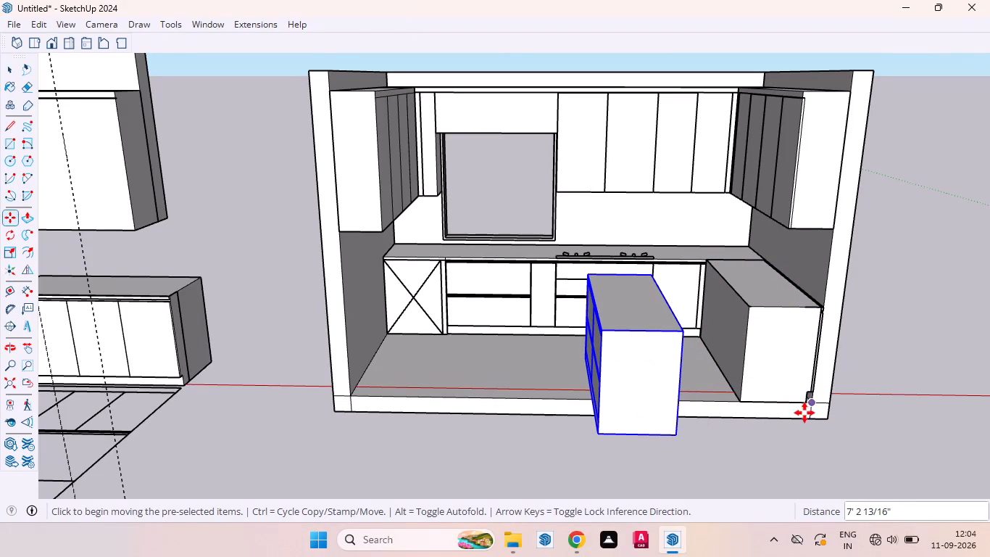
{"action": "key", "text": "space"}
Move the flipped three-door base unit across the kitchen, snapping its outer front base corner to the window-side wall's inner corner.
{"action": "left_click", "coordinate": [786, 373]}
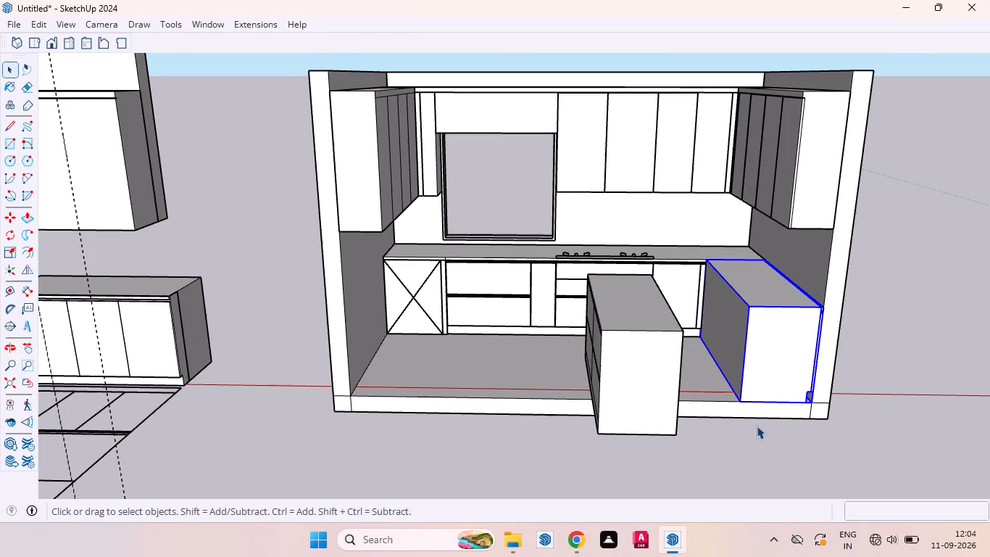
{"action": "key", "text": "comma"}
{"action": "key", "text": "BackSpace"}
{"action": "key", "text": "m"}
{"action": "left_click", "coordinate": [739, 403]}
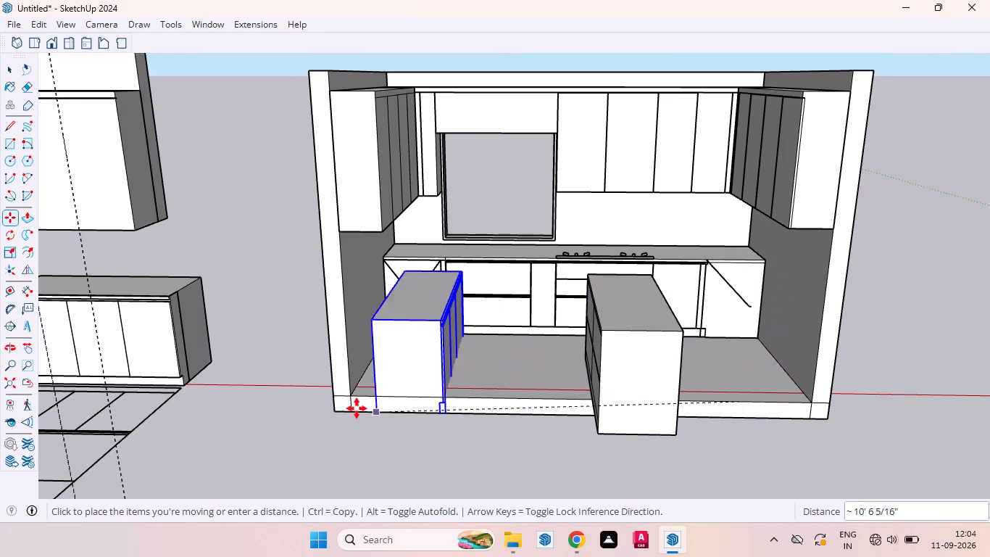
{"action": "left_click", "coordinate": [346, 397]}
{"action": "key", "text": "space"}
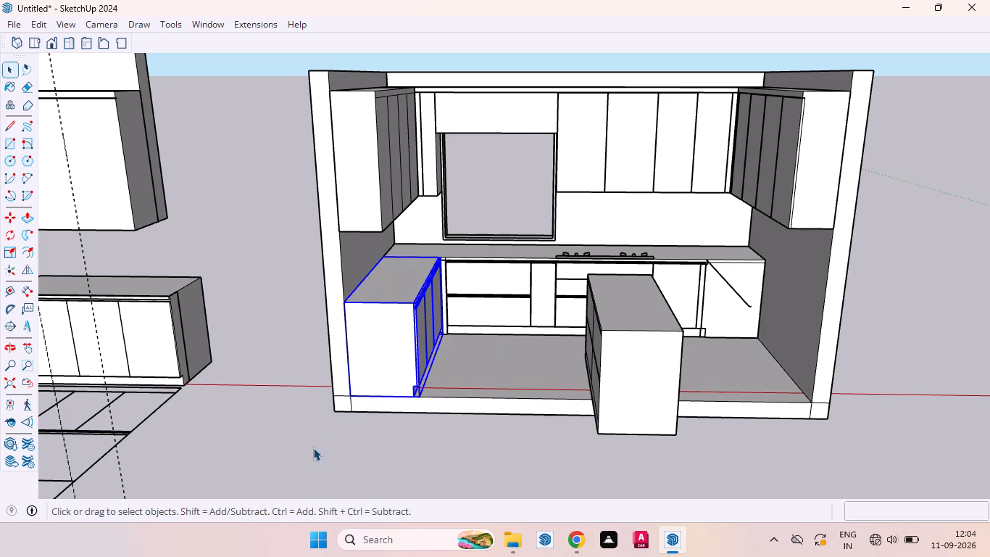
{"action": "left_click", "coordinate": [307, 452]}
Move the drawer unit from the middle of the room into the vacated place, snapping its base corner to the hob-side wall.
{"action": "left_click", "coordinate": [635, 387]}
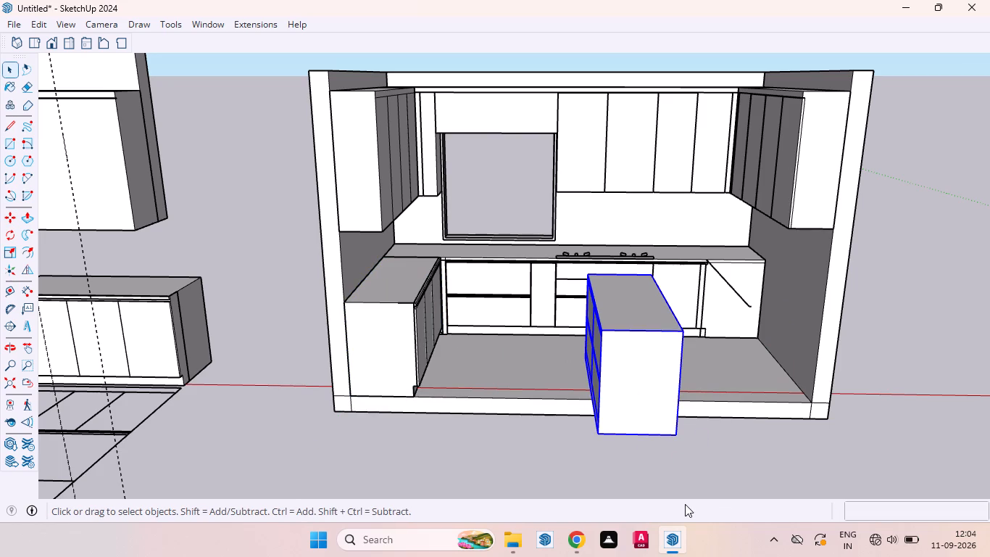
{"action": "key", "text": "m"}
{"action": "left_click", "coordinate": [676, 437]}
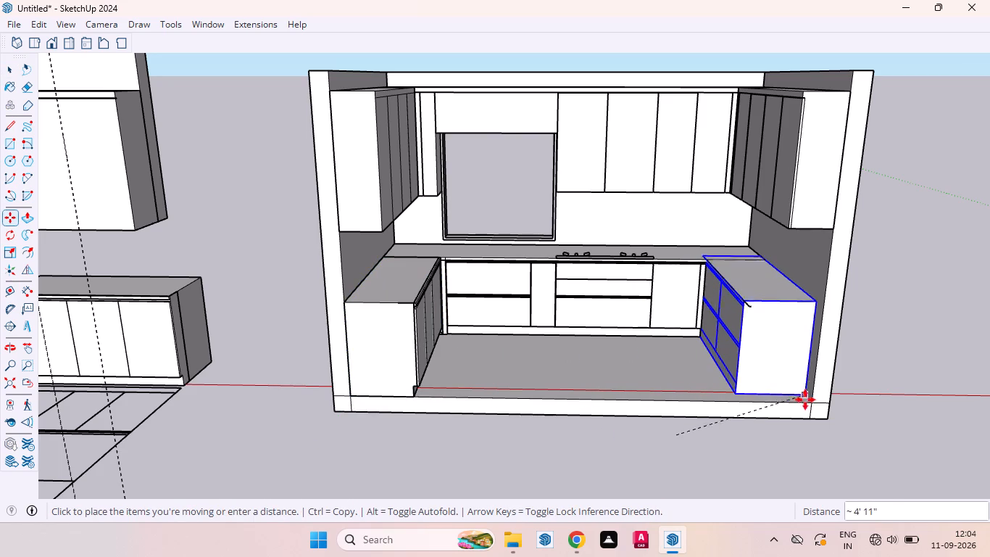
{"action": "left_click", "coordinate": [816, 403]}
{"action": "key", "text": "space"}
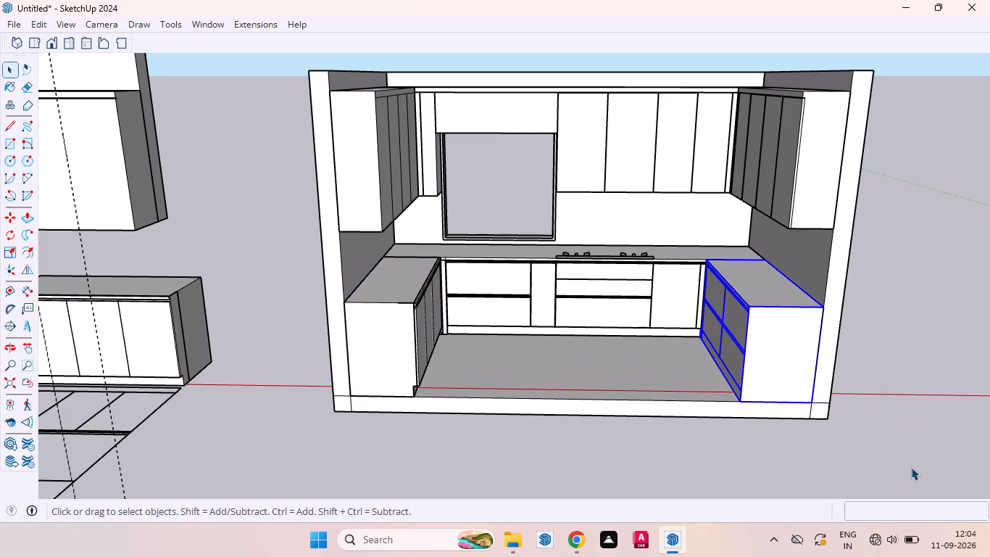
{"action": "scroll", "coordinate": [867, 512], "scroll_direction": "down", "scroll_amount": 2}
{"action": "left_click", "coordinate": [657, 475]}
Delete the stray diagonal line in the handle recess where the three-door base unit meets the corner post.
{"action": "middle_click_drag", "start_coordinate": [602, 366], "coordinate": [550, 348]}
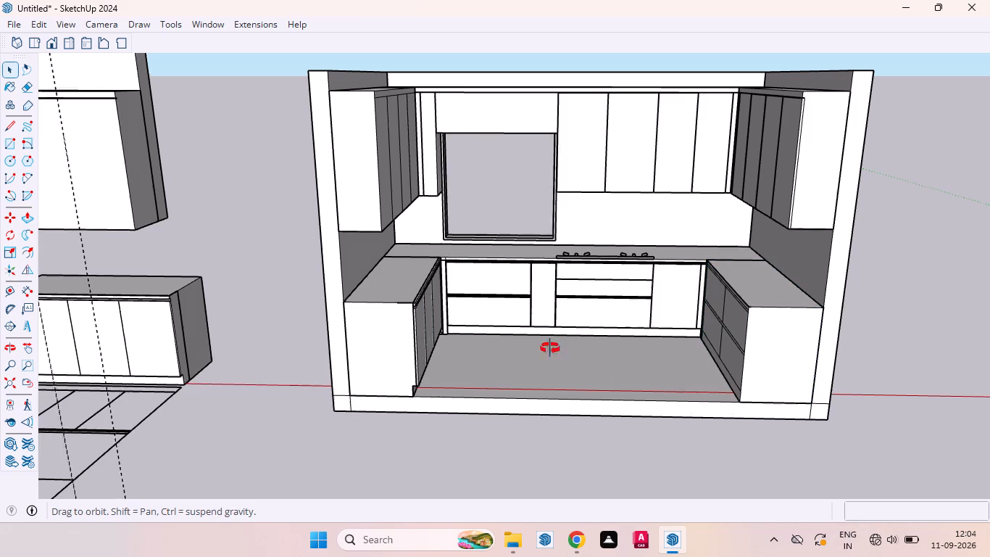
{"action": "middle_click_drag", "start_coordinate": [550, 348], "coordinate": [496, 354]}
{"action": "scroll", "coordinate": [388, 284], "scroll_direction": "up", "scroll_amount": 11}
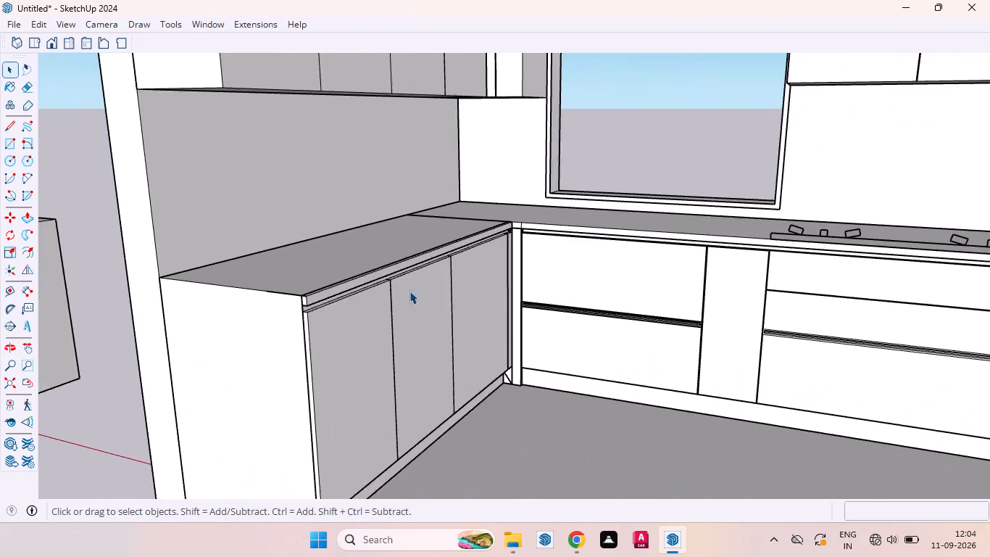
{"action": "scroll", "coordinate": [409, 291], "scroll_direction": "up", "scroll_amount": 9}
{"action": "middle_click_drag", "start_coordinate": [365, 289], "coordinate": [225, 318]}
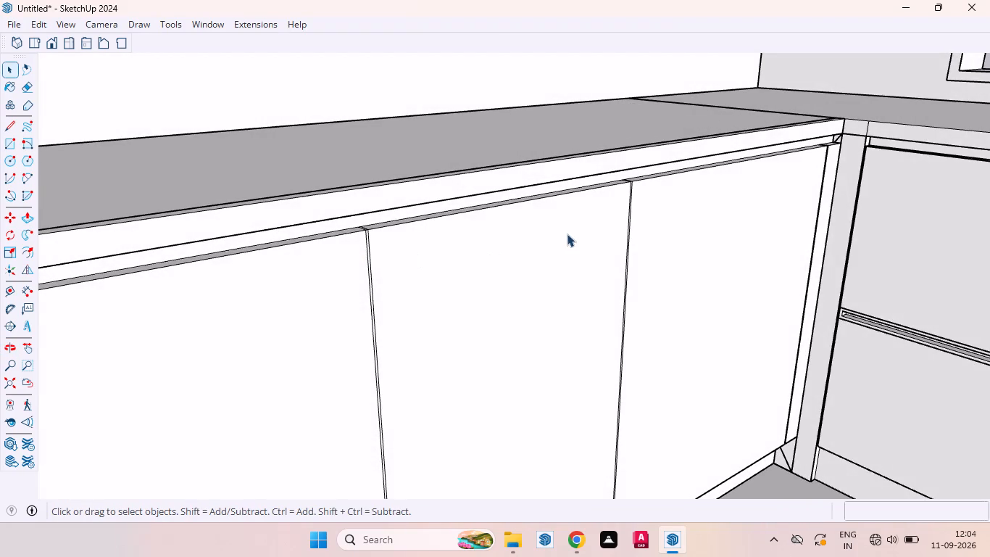
{"action": "scroll", "coordinate": [596, 209], "scroll_direction": "up", "scroll_amount": 1}
{"action": "scroll", "coordinate": [615, 196], "scroll_direction": "down", "scroll_amount": 13}
{"action": "scroll", "coordinate": [747, 170], "scroll_direction": "up", "scroll_amount": 10}
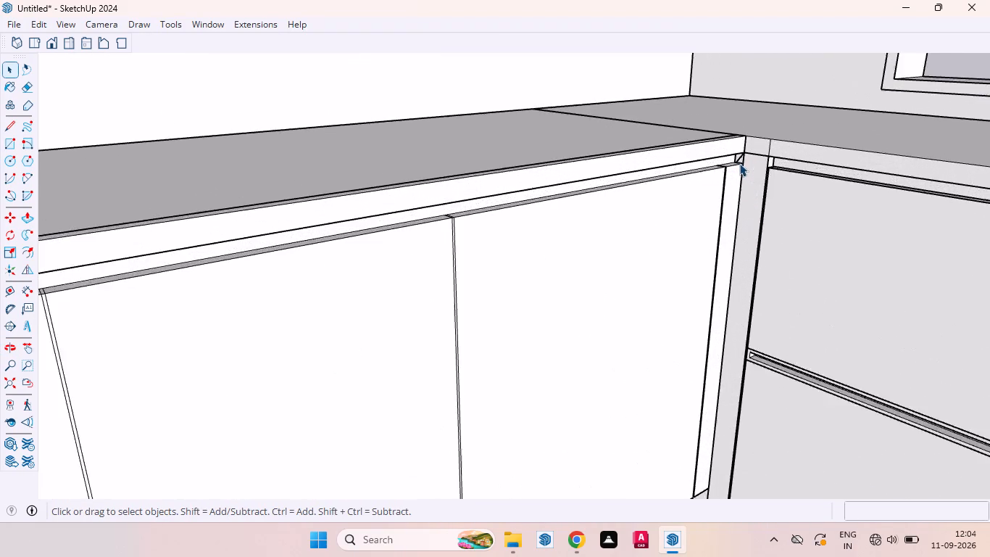
{"action": "scroll", "coordinate": [739, 163], "scroll_direction": "up", "scroll_amount": 13}
{"action": "middle_click_drag", "start_coordinate": [740, 165], "coordinate": [799, 168]}
{"action": "scroll", "coordinate": [745, 158], "scroll_direction": "up", "scroll_amount": 5}
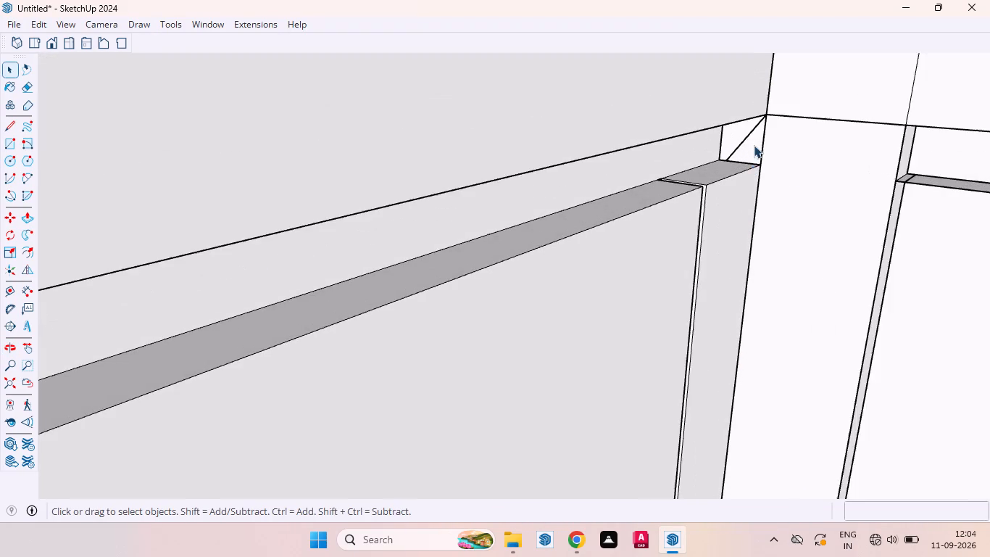
{"action": "left_click", "coordinate": [749, 135]}
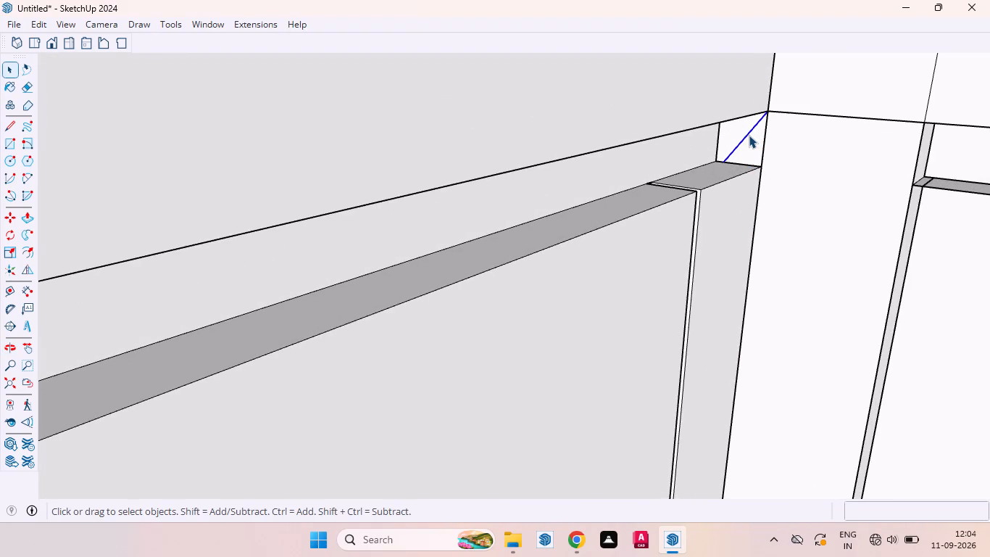
{"action": "key", "text": "Delete"}
Push the small face closing the back-wall unit's handle recess at the corner post 2" across the post.
{"action": "scroll", "coordinate": [744, 140], "scroll_direction": "down", "scroll_amount": 6}
{"action": "middle_click_drag", "start_coordinate": [878, 159], "coordinate": [762, 120]}
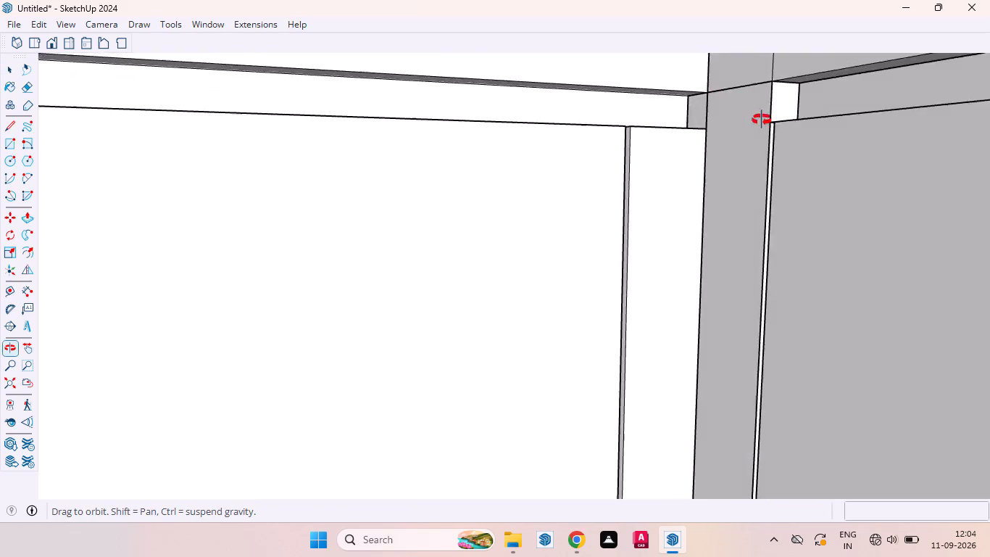
{"action": "middle_click_drag", "start_coordinate": [762, 120], "coordinate": [895, 153]}
{"action": "scroll", "coordinate": [849, 141], "scroll_direction": "up", "scroll_amount": 3}
{"action": "scroll", "coordinate": [853, 131], "scroll_direction": "down", "scroll_amount": 11}
{"action": "scroll", "coordinate": [796, 173], "scroll_direction": "down", "scroll_amount": 3}
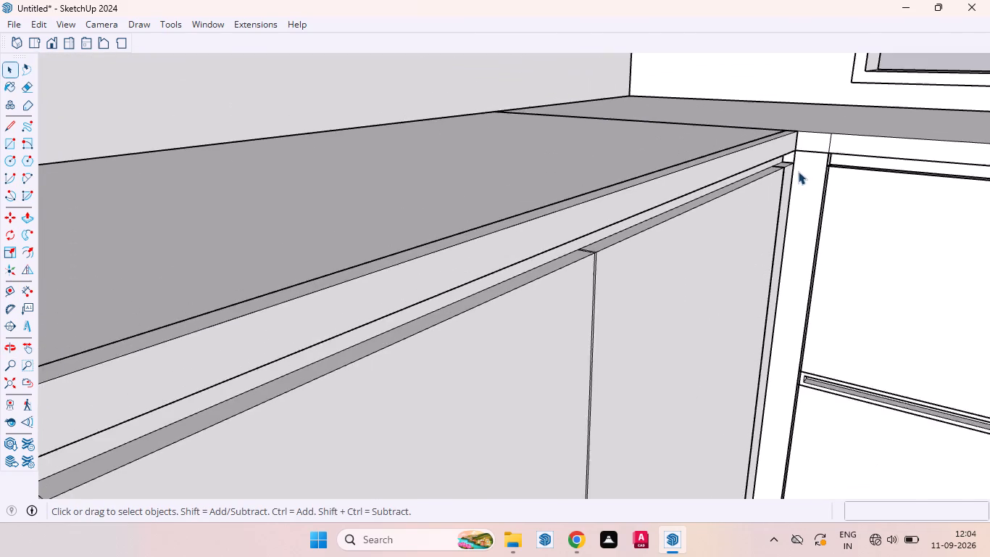
{"action": "scroll", "coordinate": [798, 171], "scroll_direction": "down", "scroll_amount": 2}
{"action": "middle_click_drag", "start_coordinate": [804, 182], "coordinate": [677, 163]}
{"action": "scroll", "coordinate": [834, 160], "scroll_direction": "up", "scroll_amount": 10}
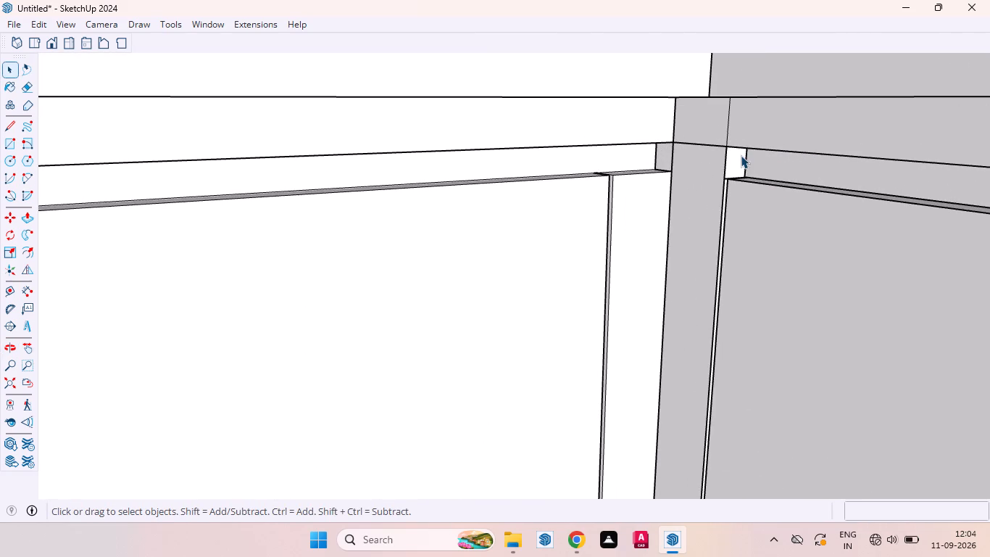
{"action": "left_click", "coordinate": [737, 155]}
{"action": "key", "text": "p"}
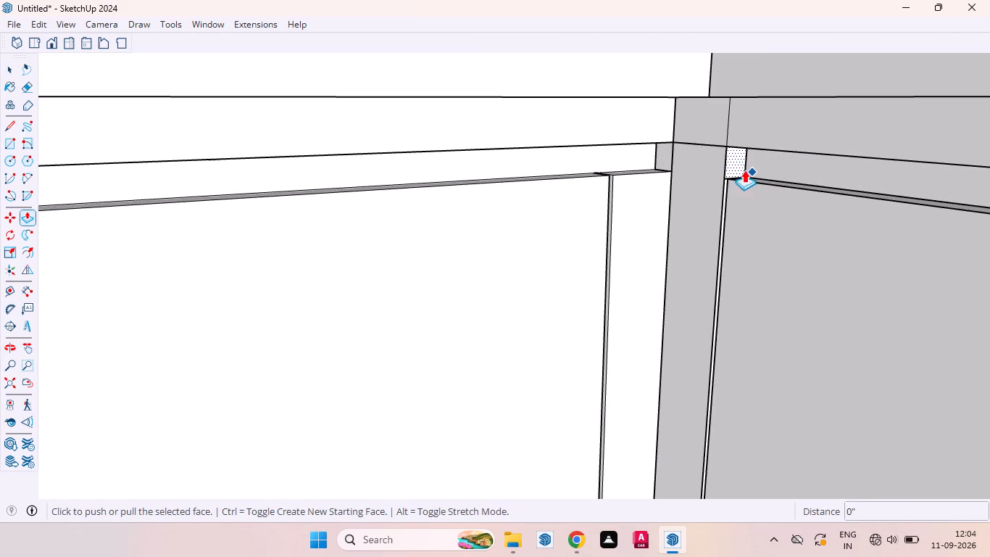
{"action": "left_click", "coordinate": [733, 158]}
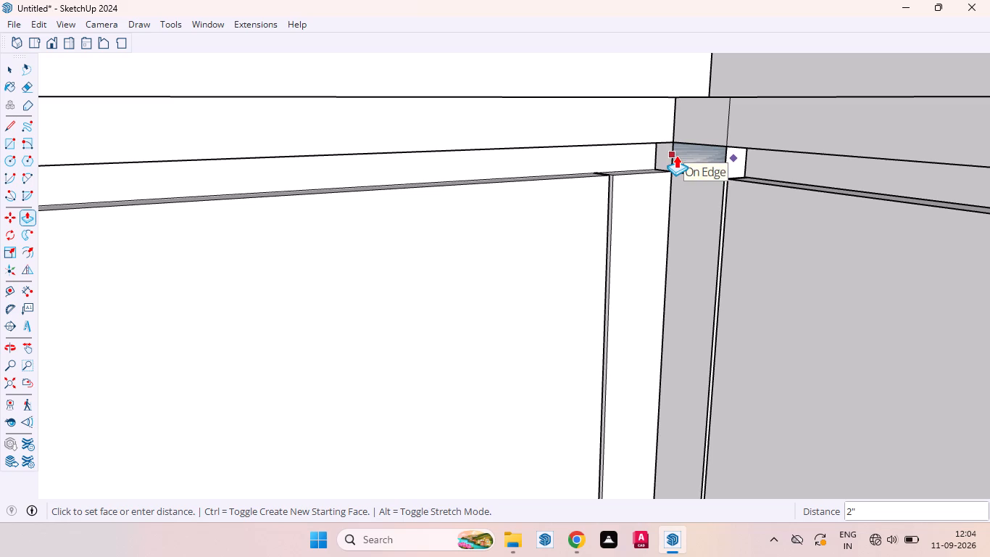
{"action": "left_click", "coordinate": [676, 155]}
Delete the leftover vertical edge of the pushed patch on the corner post.
{"action": "key", "text": "space"}
{"action": "left_click", "coordinate": [725, 156]}
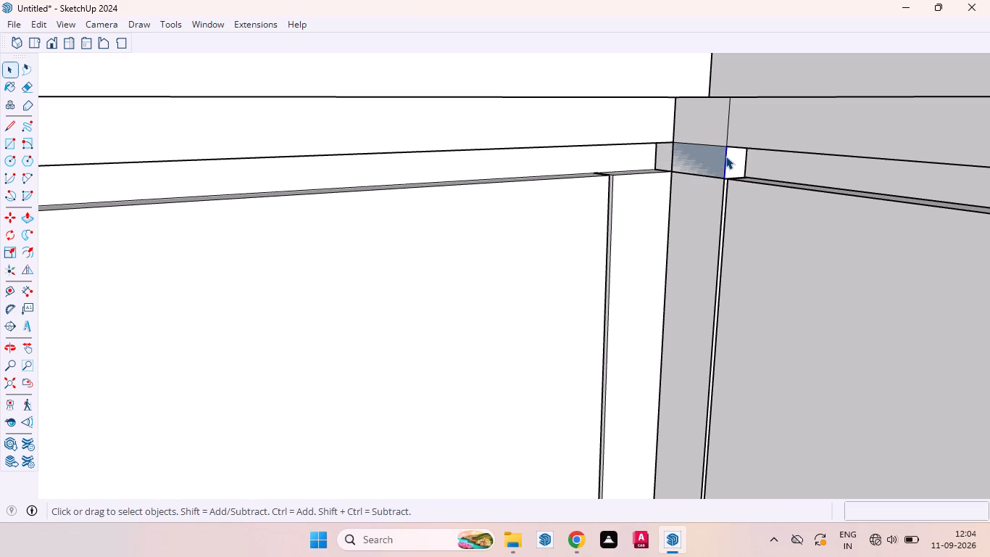
{"action": "key", "text": "Delete"}
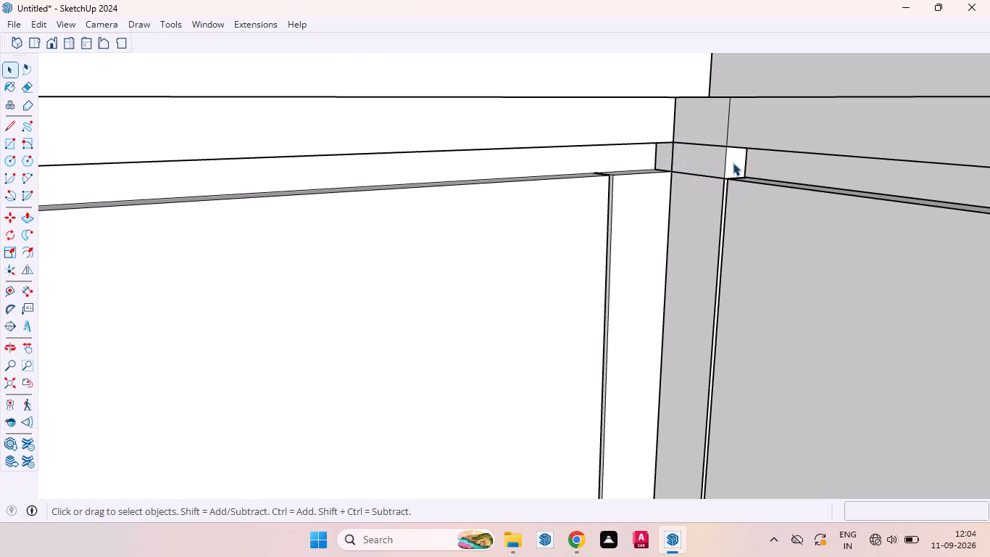
Open the back-wall base unit for editing and push its handle recess end face 2" through to the corner.
{"action": "triple_click", "coordinate": [736, 157]}
{"action": "left_click", "coordinate": [733, 157]}
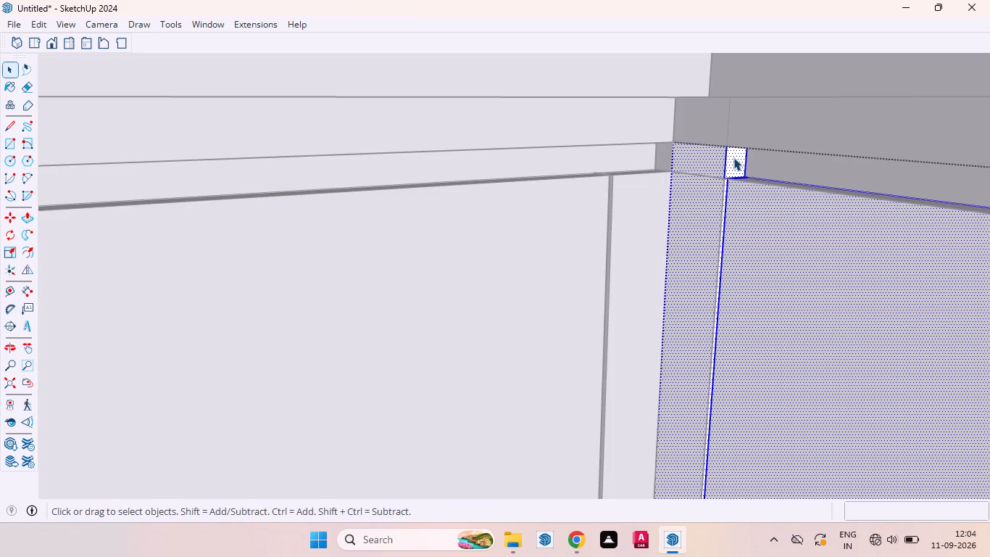
{"action": "left_click", "coordinate": [733, 157]}
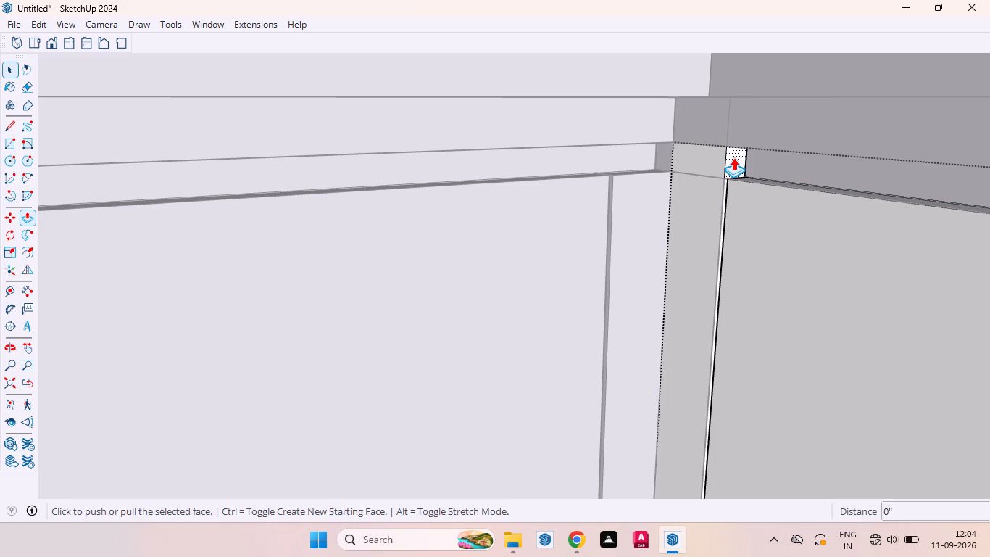
{"action": "key", "text": "p"}
{"action": "left_click", "coordinate": [733, 157]}
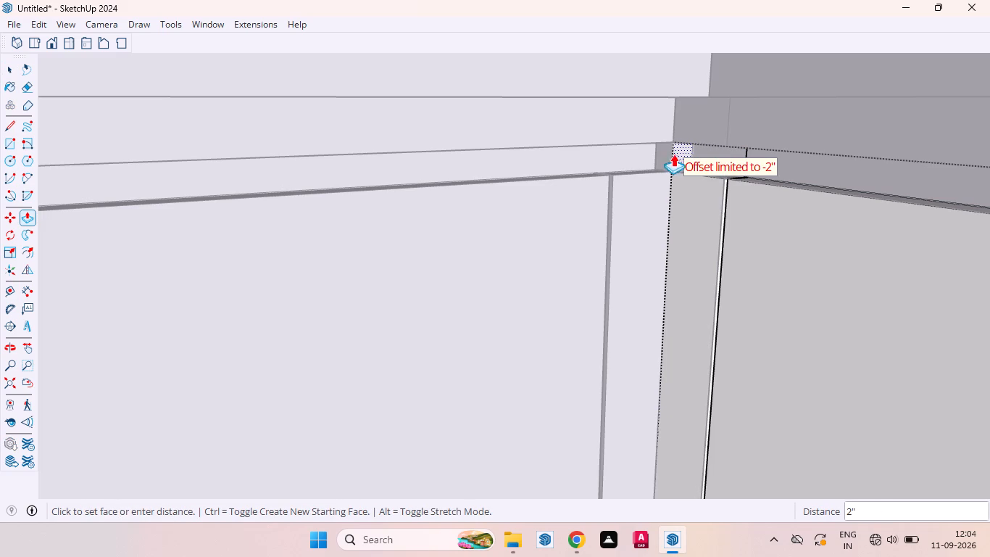
{"action": "left_click", "coordinate": [656, 152]}
{"action": "scroll", "coordinate": [676, 143], "scroll_direction": "up", "scroll_amount": 8}
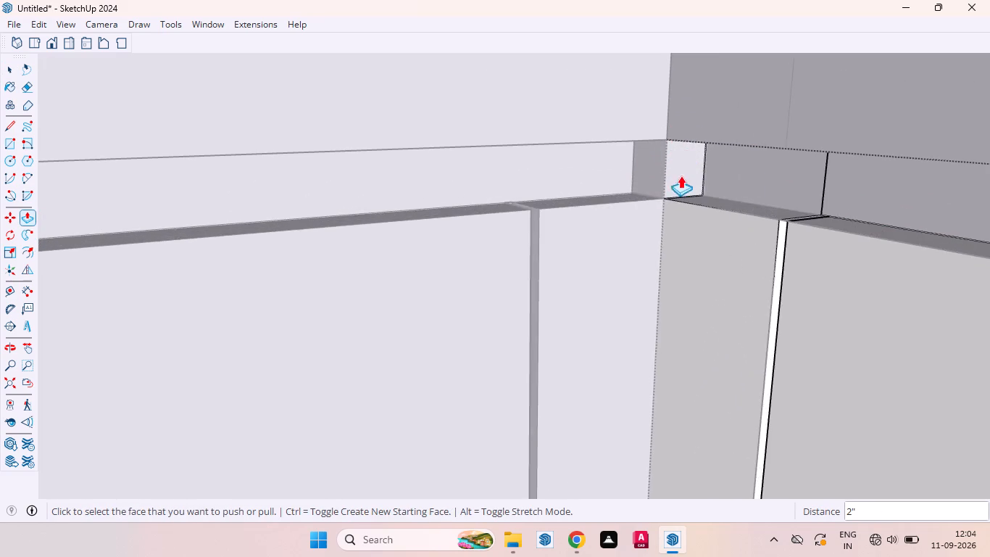
{"action": "middle_click_drag", "start_coordinate": [681, 176], "coordinate": [768, 196]}
{"action": "scroll", "coordinate": [756, 186], "scroll_direction": "up", "scroll_amount": 1}
{"action": "scroll", "coordinate": [640, 164], "scroll_direction": "up", "scroll_amount": 4}
{"action": "left_click_drag", "start_coordinate": [654, 165], "coordinate": [652, 165]}
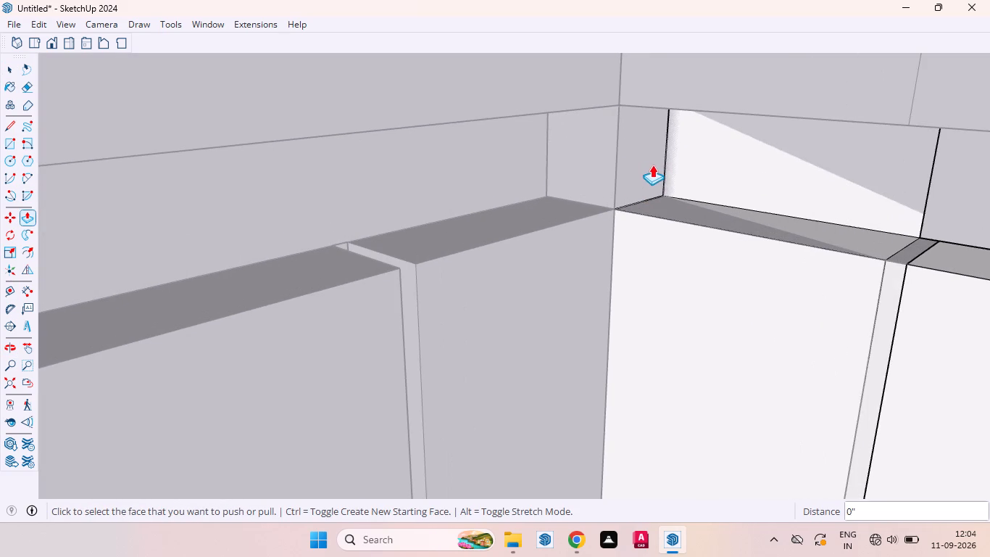
Inside the three-door base unit, push its handle recess end face about 11/16" towards the back-wall unit's recess.
{"action": "key", "text": "space"}
{"action": "left_click_drag", "start_coordinate": [652, 165], "coordinate": [646, 162]}
{"action": "left_click", "coordinate": [597, 154]}
{"action": "triple_click", "coordinate": [597, 154]}
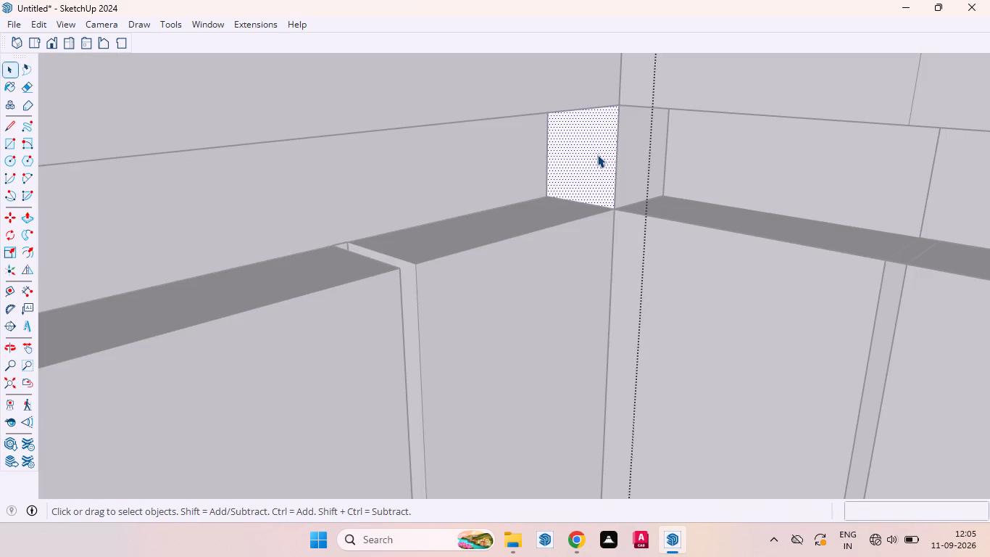
{"action": "key", "text": "p"}
{"action": "left_click", "coordinate": [598, 154]}
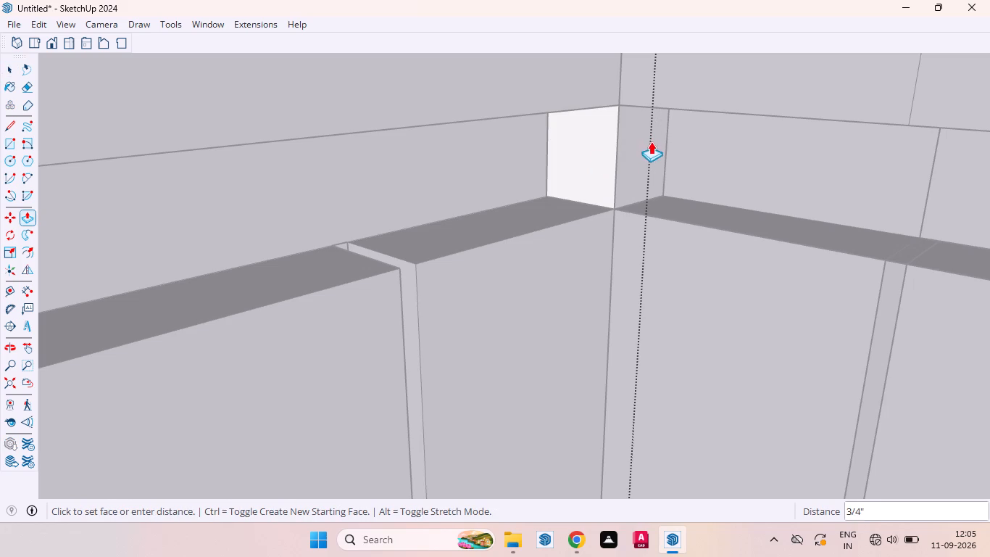
{"action": "key", "text": "space"}
{"action": "triple_click", "coordinate": [592, 155]}
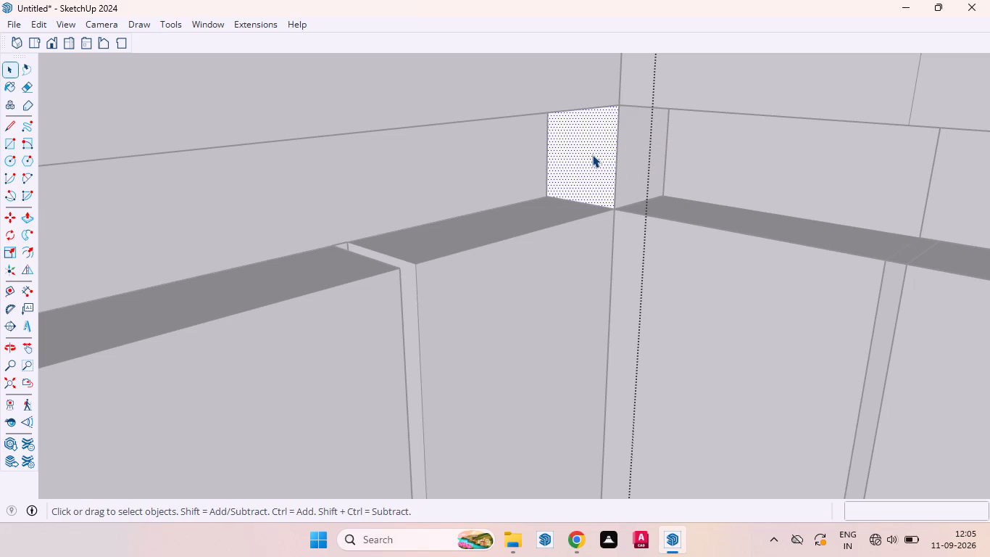
{"action": "key", "text": "p"}
{"action": "left_click", "coordinate": [592, 154]}
{"action": "left_click", "coordinate": [642, 145]}
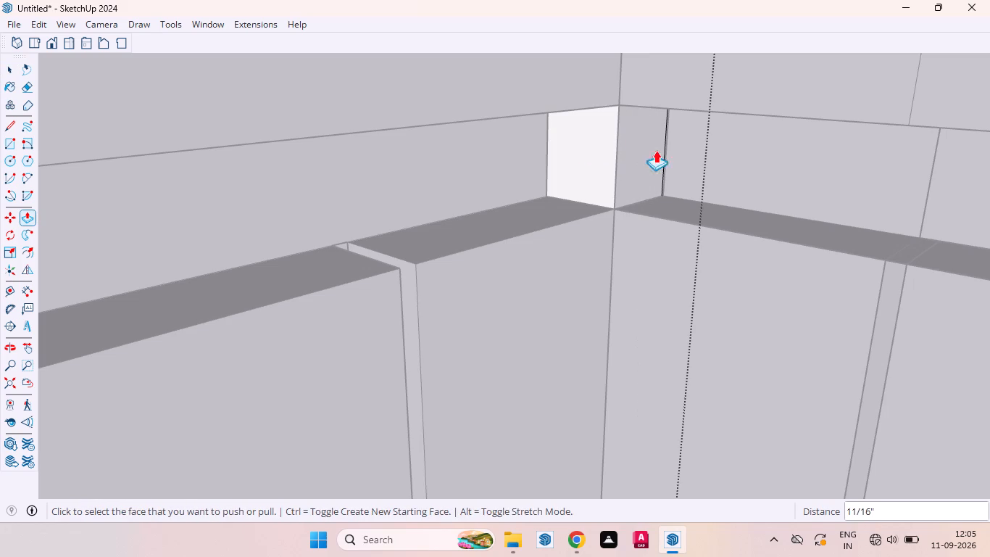
{"action": "key", "text": "space"}
{"action": "left_click", "coordinate": [643, 154]}
{"action": "double_click", "coordinate": [638, 154]}
{"action": "scroll", "coordinate": [646, 169], "scroll_direction": "down", "scroll_amount": 7}
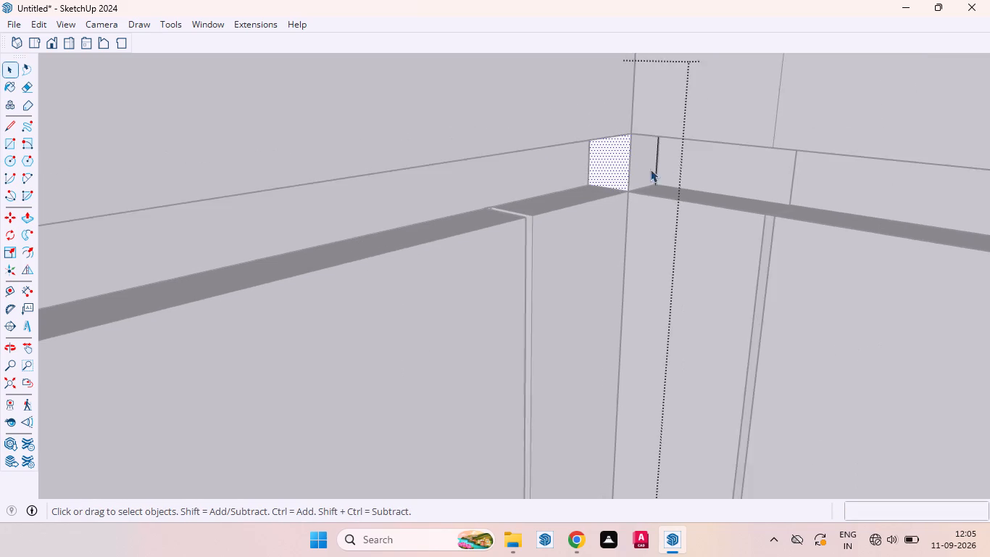
{"action": "scroll", "coordinate": [650, 169], "scroll_direction": "down", "scroll_amount": 20}
{"action": "scroll", "coordinate": [650, 169], "scroll_direction": "down", "scroll_amount": 8}
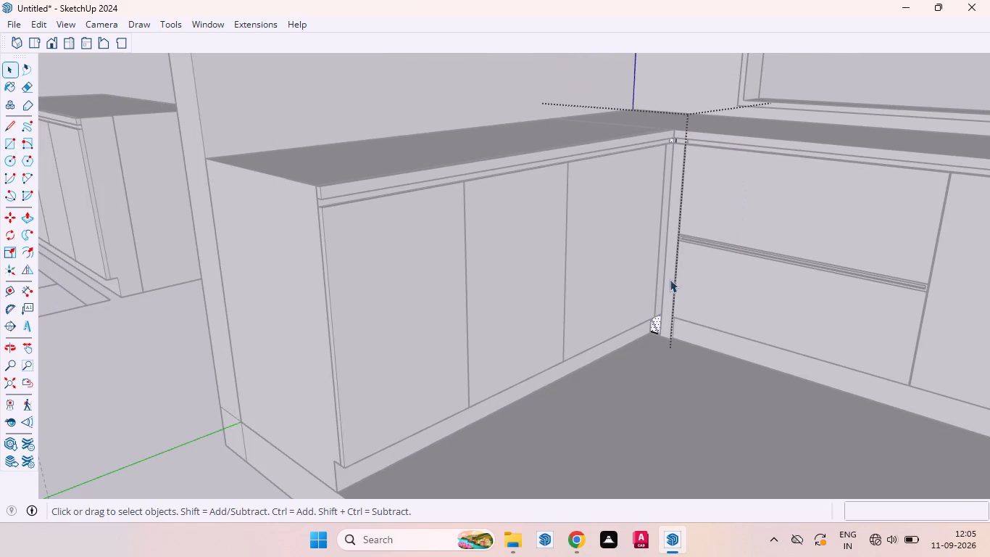
{"action": "scroll", "coordinate": [694, 197], "scroll_direction": "down", "scroll_amount": 5}
{"action": "left_click", "coordinate": [414, 409]}
Draw a rectangle 4" by about 11/16" on the corner post's side face at the back-wall unit's plinth recess.
{"action": "scroll", "coordinate": [681, 252], "scroll_direction": "up", "scroll_amount": 11}
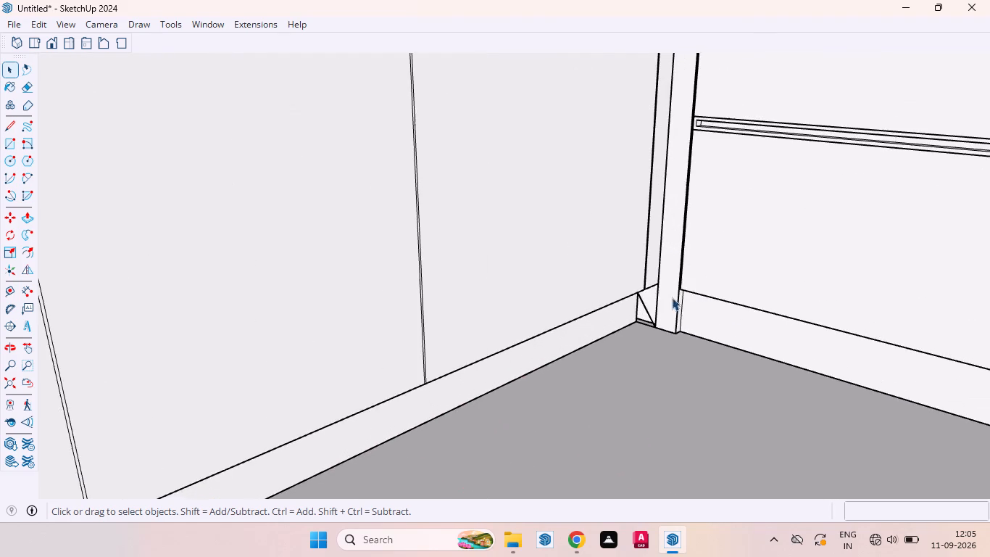
{"action": "middle_click_drag", "start_coordinate": [657, 304], "coordinate": [551, 271]}
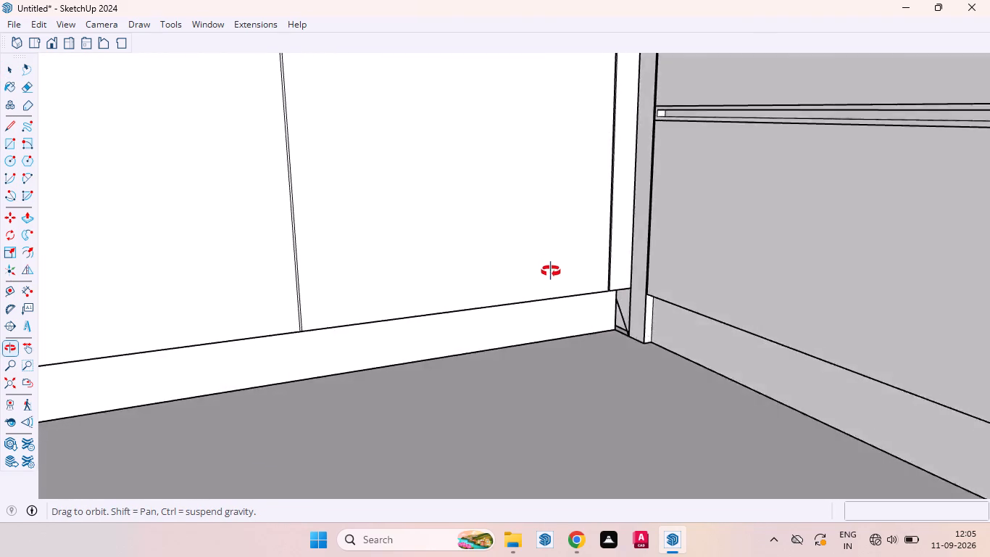
{"action": "middle_click_drag", "start_coordinate": [551, 271], "coordinate": [523, 267]}
{"action": "scroll", "coordinate": [651, 318], "scroll_direction": "up", "scroll_amount": 11}
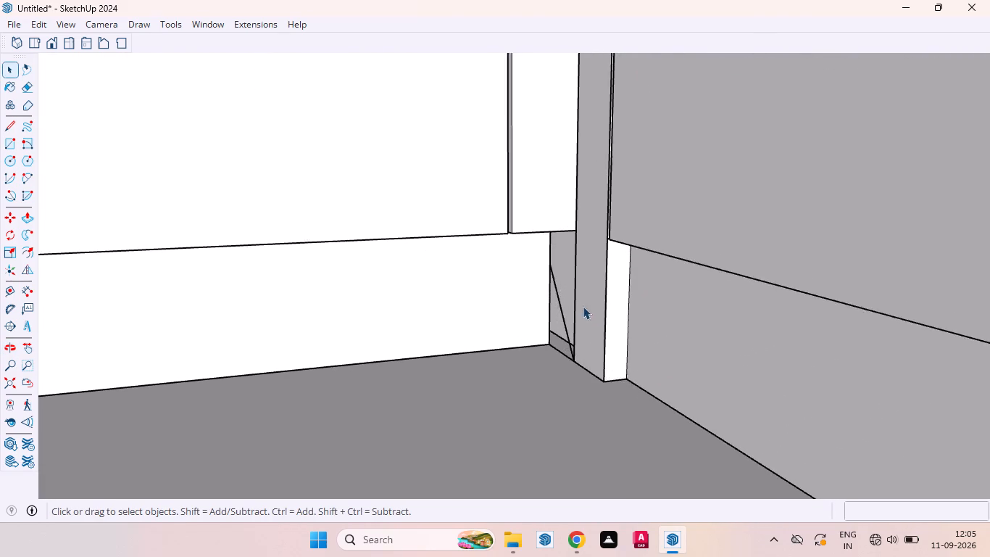
{"action": "left_click", "coordinate": [612, 286]}
{"action": "triple_click", "coordinate": [615, 286]}
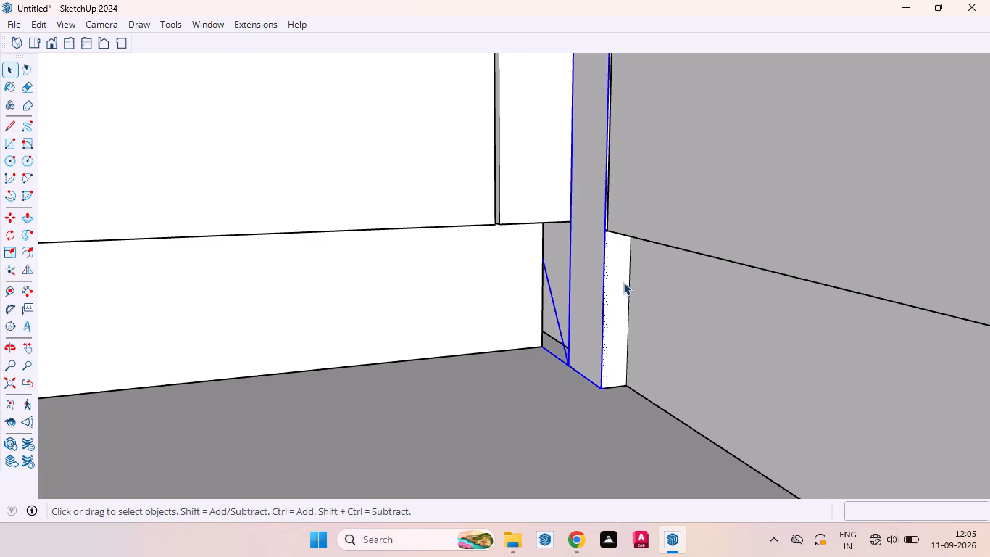
{"action": "left_click", "coordinate": [623, 282]}
{"action": "left_click", "coordinate": [611, 318]}
{"action": "key", "text": "r"}
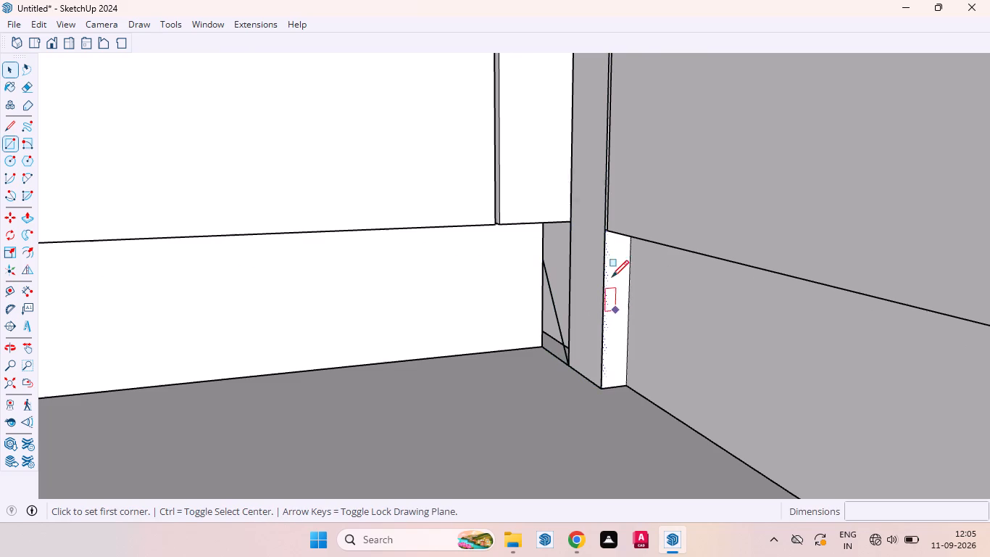
{"action": "scroll", "coordinate": [615, 265], "scroll_direction": "up", "scroll_amount": 6}
{"action": "middle_click_drag", "start_coordinate": [617, 274], "coordinate": [610, 201]}
{"action": "scroll", "coordinate": [594, 188], "scroll_direction": "up", "scroll_amount": 4}
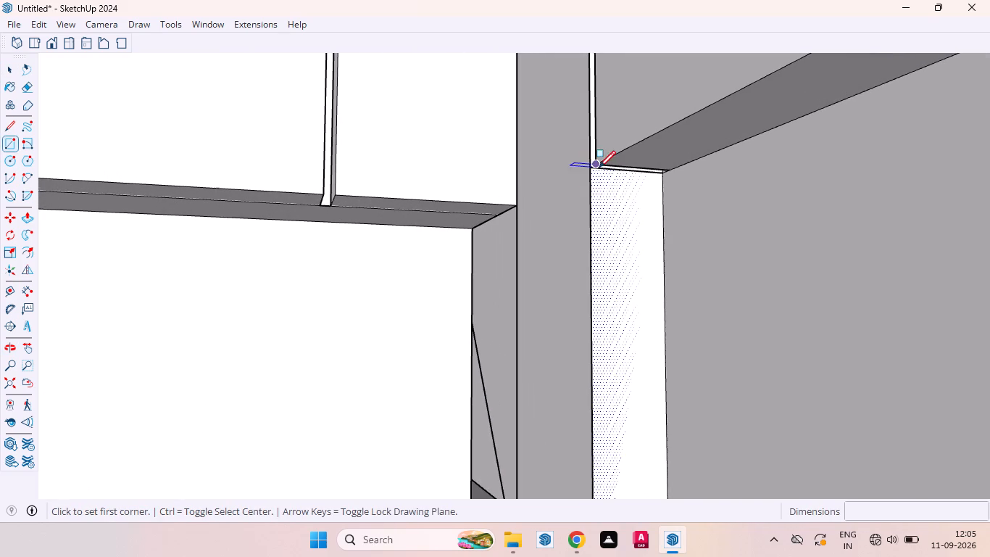
{"action": "left_click", "coordinate": [588, 168]}
{"action": "scroll", "coordinate": [695, 370], "scroll_direction": "down", "scroll_amount": 12}
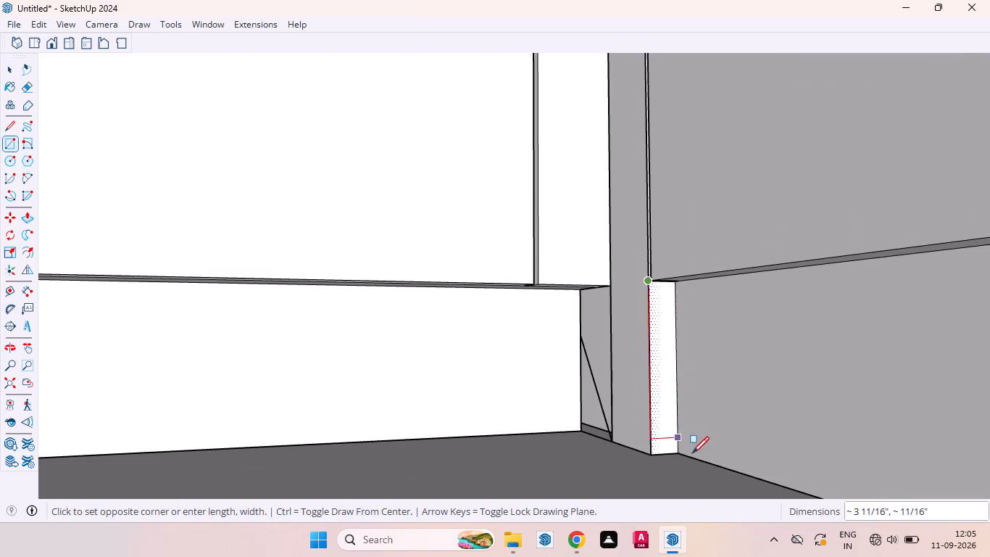
{"action": "left_click", "coordinate": [683, 453]}
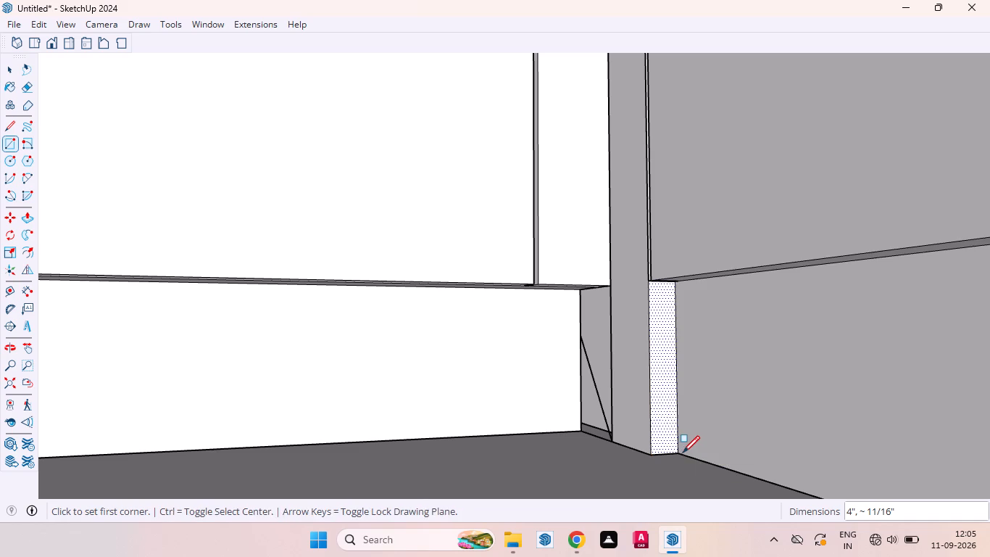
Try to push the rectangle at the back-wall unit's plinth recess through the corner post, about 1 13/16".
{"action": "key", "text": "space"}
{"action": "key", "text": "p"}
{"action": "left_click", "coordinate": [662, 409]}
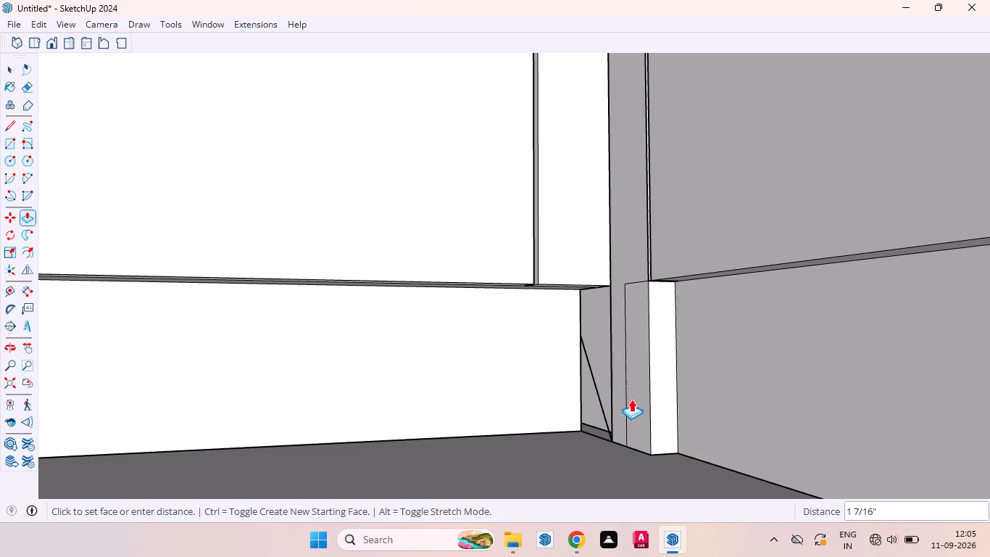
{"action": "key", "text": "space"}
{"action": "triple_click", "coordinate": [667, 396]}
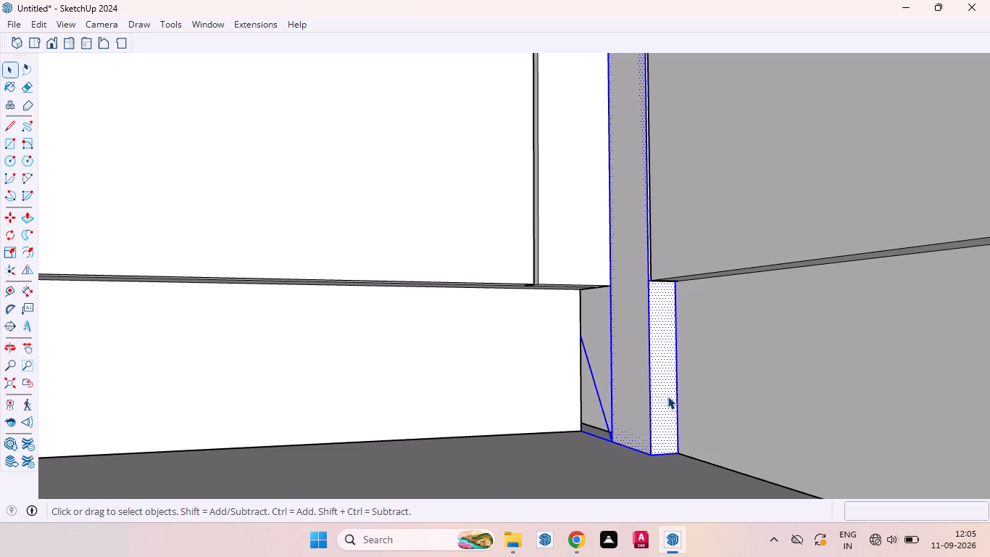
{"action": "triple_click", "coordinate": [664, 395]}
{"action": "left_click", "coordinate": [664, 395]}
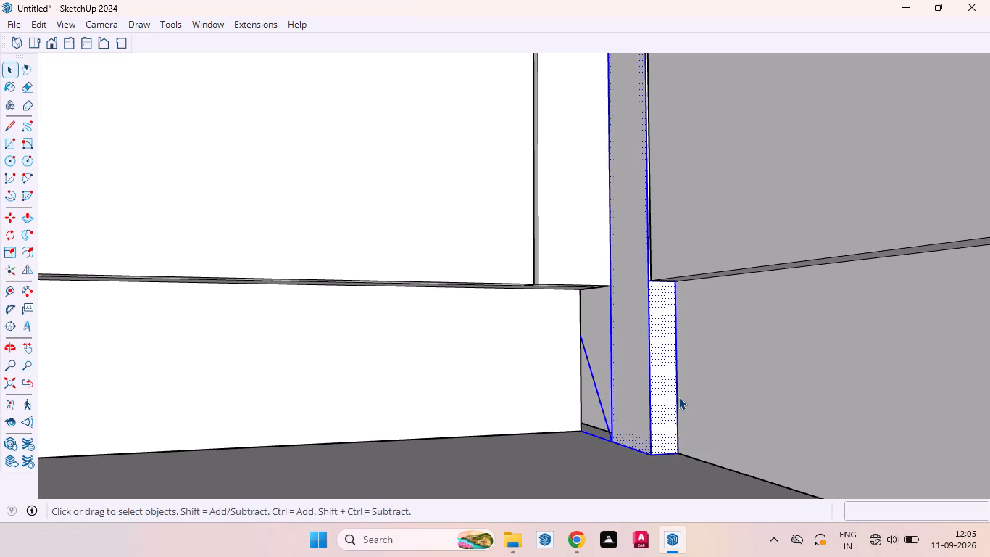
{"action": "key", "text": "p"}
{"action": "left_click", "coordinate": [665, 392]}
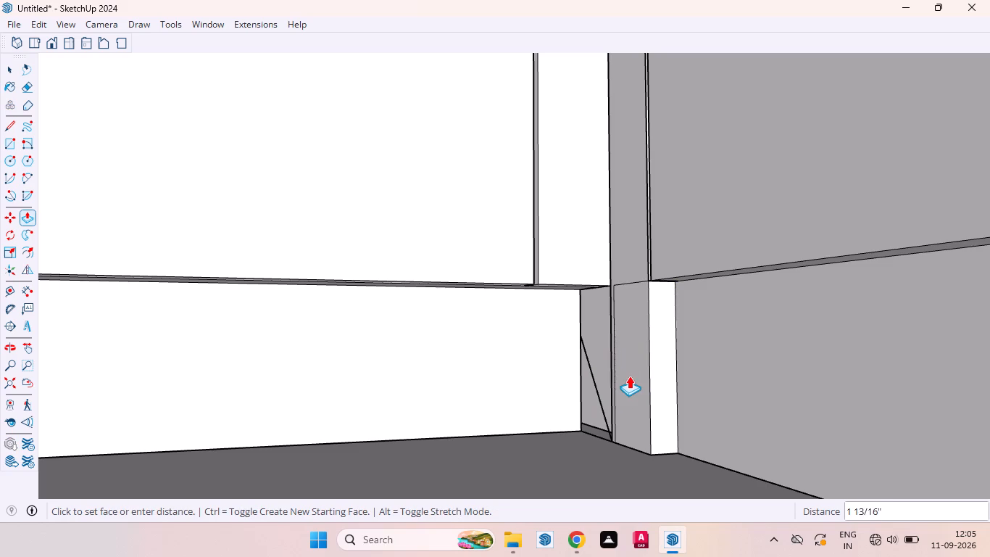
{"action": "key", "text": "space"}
Delete the stray diagonal edge on the corner post's face beside the three-door unit's plinth recess.
{"action": "scroll", "coordinate": [638, 388], "scroll_direction": "down", "scroll_amount": 7}
{"action": "middle_click_drag", "start_coordinate": [603, 393], "coordinate": [681, 342]}
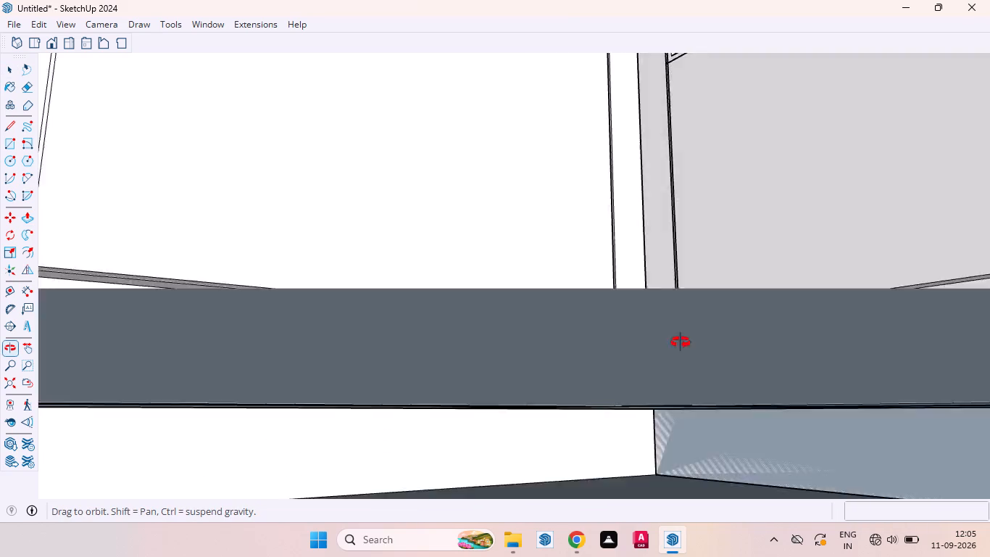
{"action": "middle_click_drag", "start_coordinate": [681, 342], "coordinate": [710, 414]}
{"action": "scroll", "coordinate": [599, 365], "scroll_direction": "up", "scroll_amount": 11}
{"action": "middle_click_drag", "start_coordinate": [652, 408], "coordinate": [656, 469]}
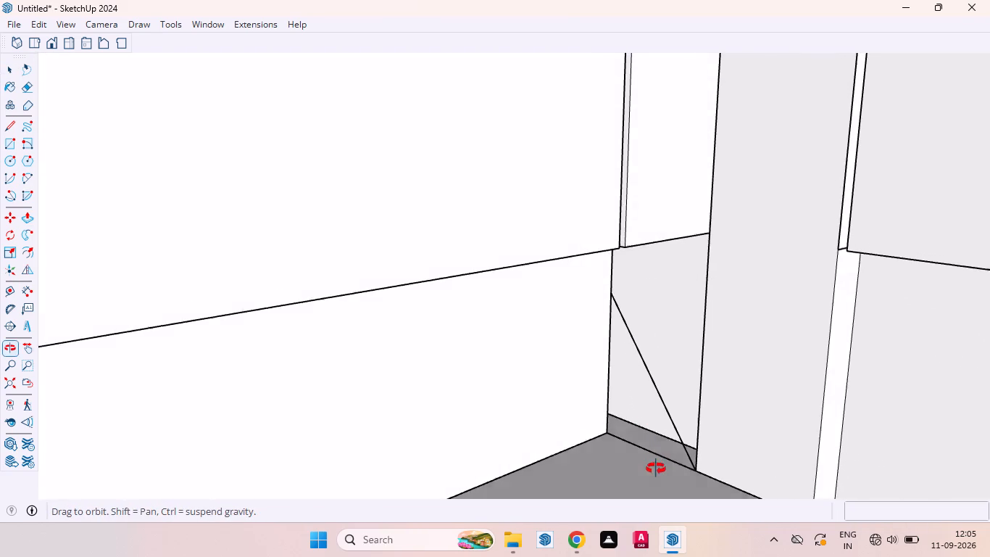
{"action": "middle_click_drag", "start_coordinate": [656, 469], "coordinate": [658, 468]}
{"action": "left_click", "coordinate": [660, 400]}
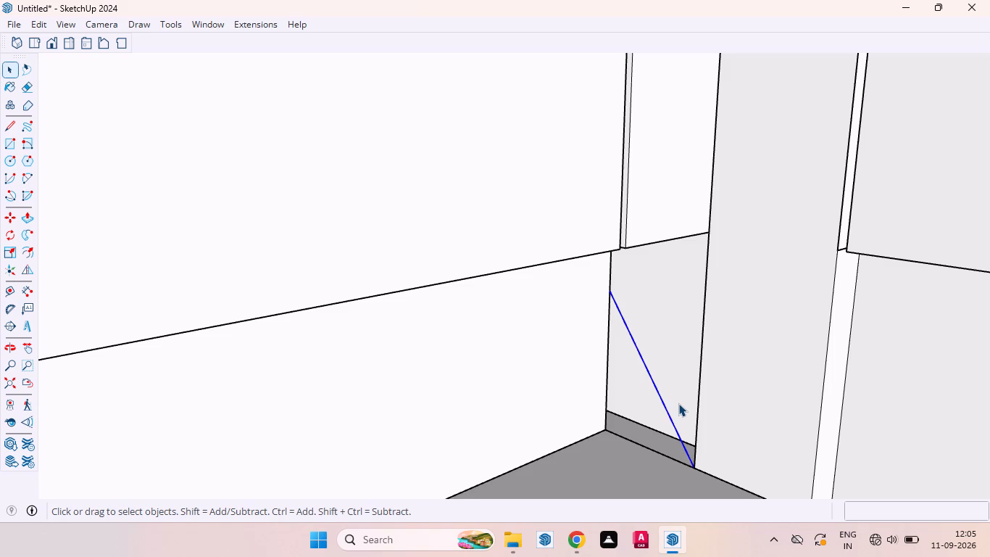
{"action": "key", "text": "Delete"}
Draw a rectangle over the corner post's face at the three-door unit's plinth recess, from the unit's underside to the floor.
{"action": "scroll", "coordinate": [645, 399], "scroll_direction": "down", "scroll_amount": 3}
{"action": "middle_click_drag", "start_coordinate": [591, 433], "coordinate": [612, 334]}
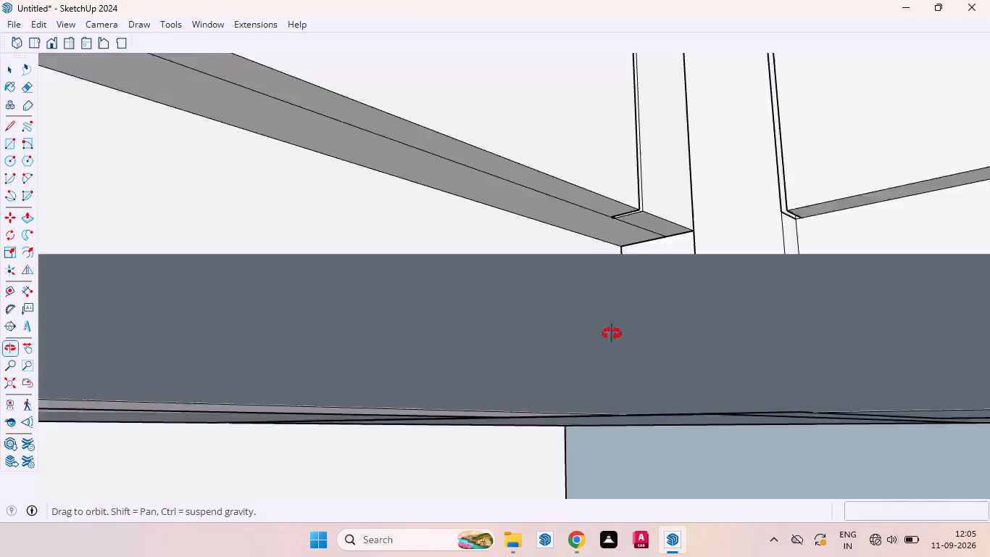
{"action": "middle_click_drag", "start_coordinate": [612, 334], "coordinate": [598, 332]}
{"action": "scroll", "coordinate": [598, 332], "scroll_direction": "up", "scroll_amount": 1}
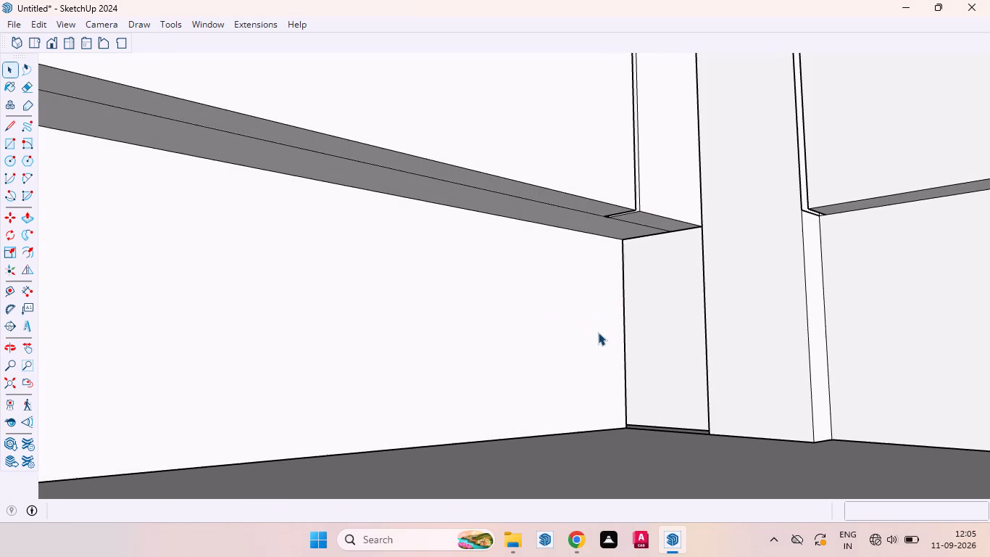
{"action": "key", "text": "r"}
{"action": "left_click", "coordinate": [618, 239]}
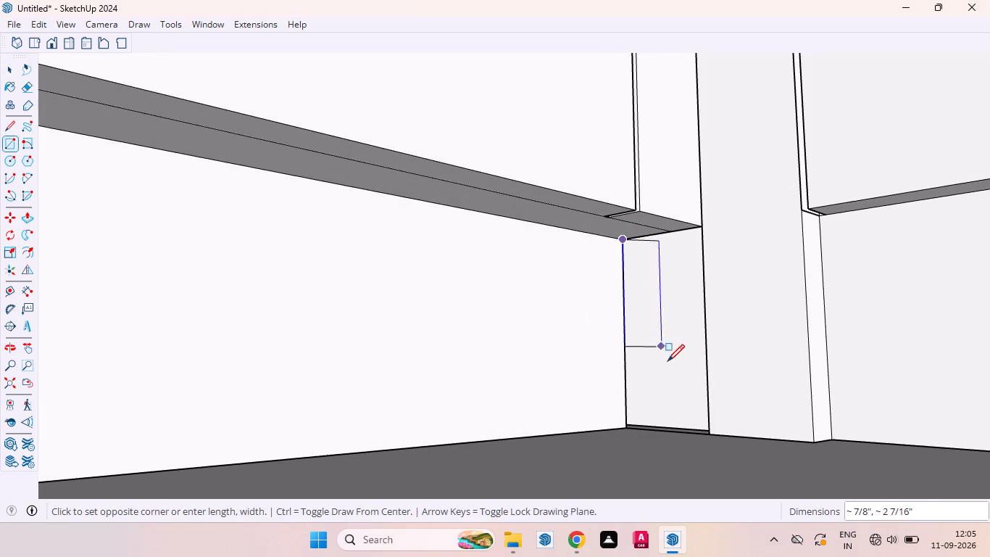
{"action": "middle_click_drag", "start_coordinate": [712, 437], "coordinate": [886, 492]}
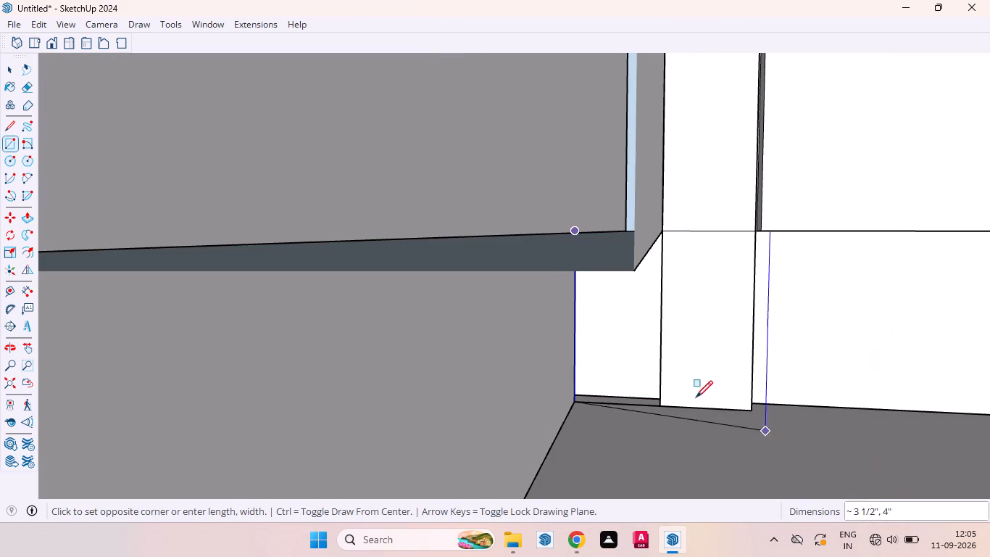
{"action": "left_click", "coordinate": [659, 406]}
{"action": "key", "text": "space"}
Open the three-door base unit for editing and push the narrow gap strip between its outer and middle doors in 18 mm.
{"action": "scroll", "coordinate": [641, 377], "scroll_direction": "down", "scroll_amount": 5}
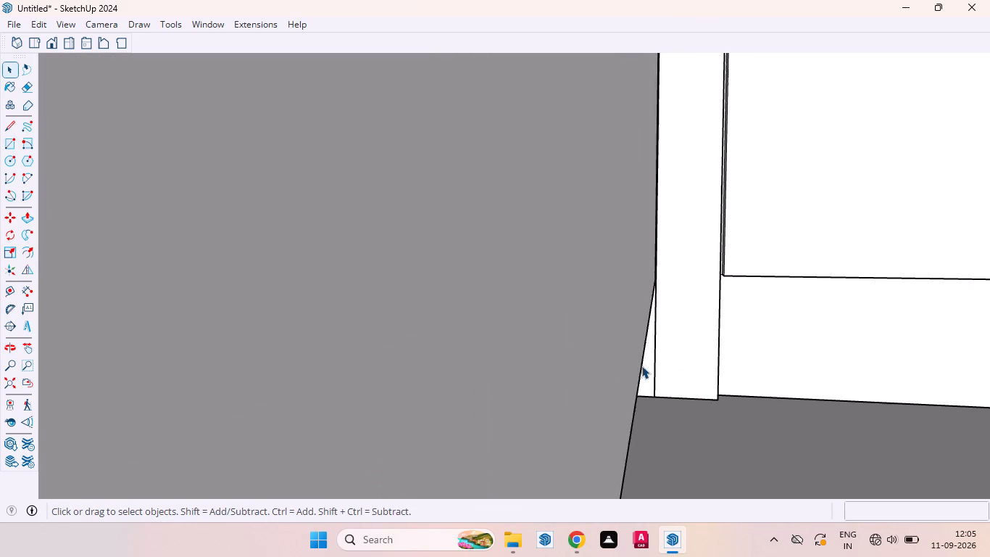
{"action": "scroll", "coordinate": [641, 366], "scroll_direction": "down", "scroll_amount": 7}
{"action": "scroll", "coordinate": [725, 311], "scroll_direction": "down", "scroll_amount": 13}
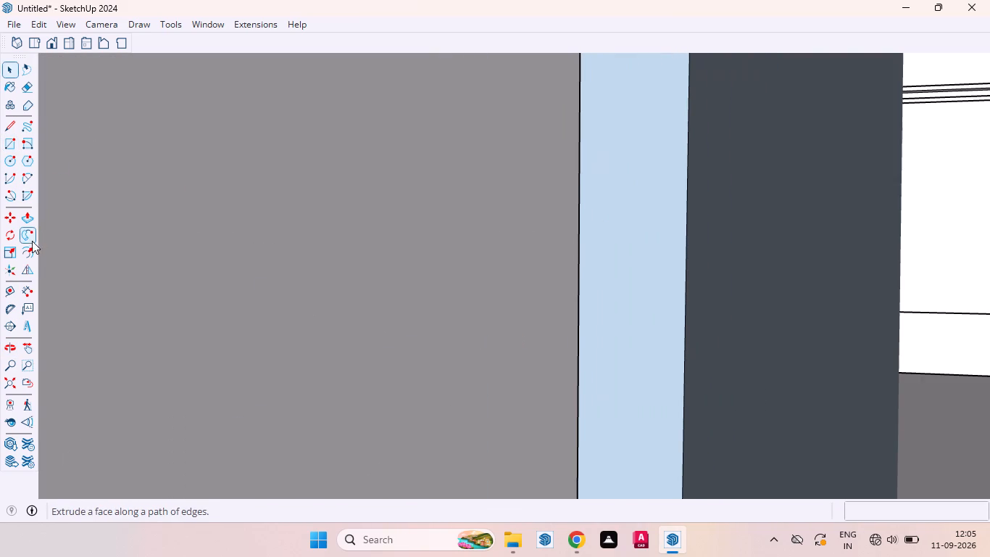
{"action": "scroll", "coordinate": [368, 341], "scroll_direction": "down", "scroll_amount": 20}
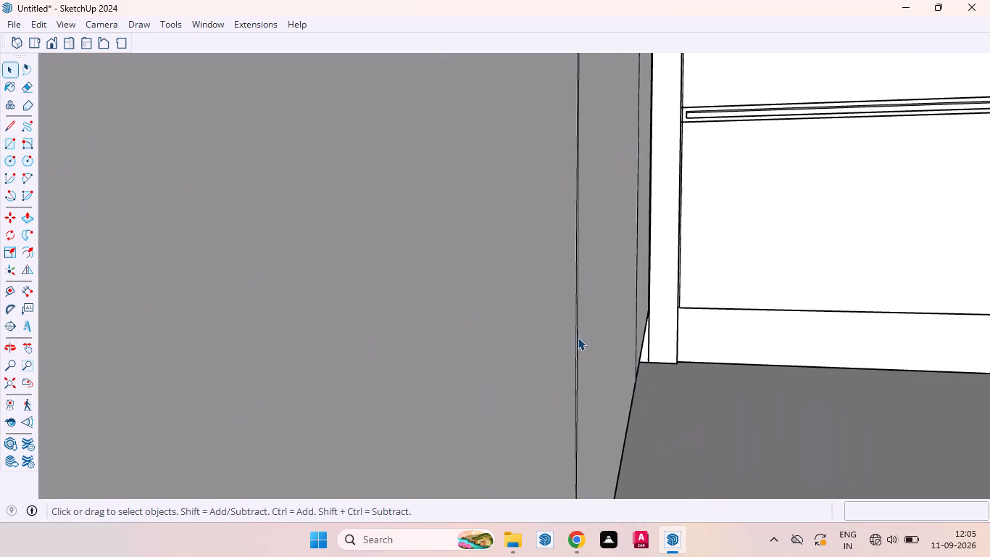
{"action": "scroll", "coordinate": [604, 329], "scroll_direction": "down", "scroll_amount": 20}
{"action": "scroll", "coordinate": [604, 329], "scroll_direction": "down", "scroll_amount": 11}
{"action": "scroll", "coordinate": [599, 322], "scroll_direction": "up", "scroll_amount": 1}
{"action": "scroll", "coordinate": [598, 324], "scroll_direction": "down", "scroll_amount": 6}
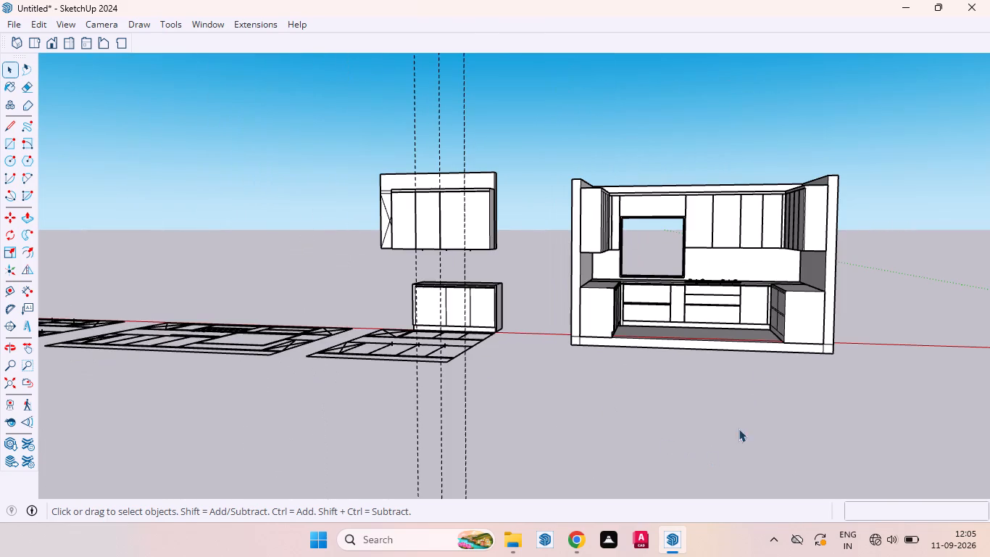
{"action": "scroll", "coordinate": [800, 187], "scroll_direction": "up", "scroll_amount": 5}
{"action": "scroll", "coordinate": [512, 220], "scroll_direction": "up", "scroll_amount": 6}
{"action": "middle_click_drag", "start_coordinate": [554, 254], "coordinate": [467, 350]}
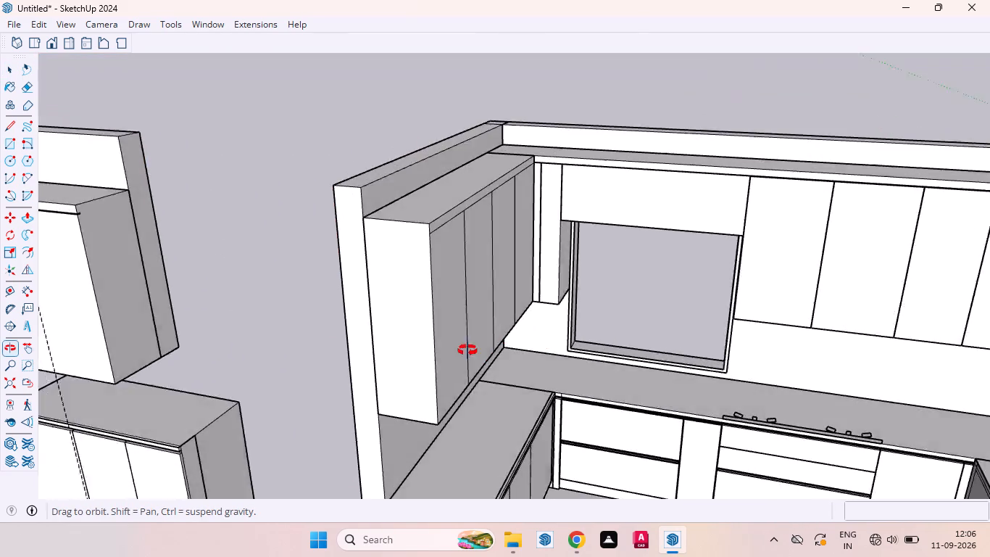
{"action": "middle_click_drag", "start_coordinate": [467, 350], "coordinate": [373, 343]}
{"action": "scroll", "coordinate": [659, 247], "scroll_direction": "down", "scroll_amount": 6}
{"action": "scroll", "coordinate": [615, 391], "scroll_direction": "up", "scroll_amount": 11}
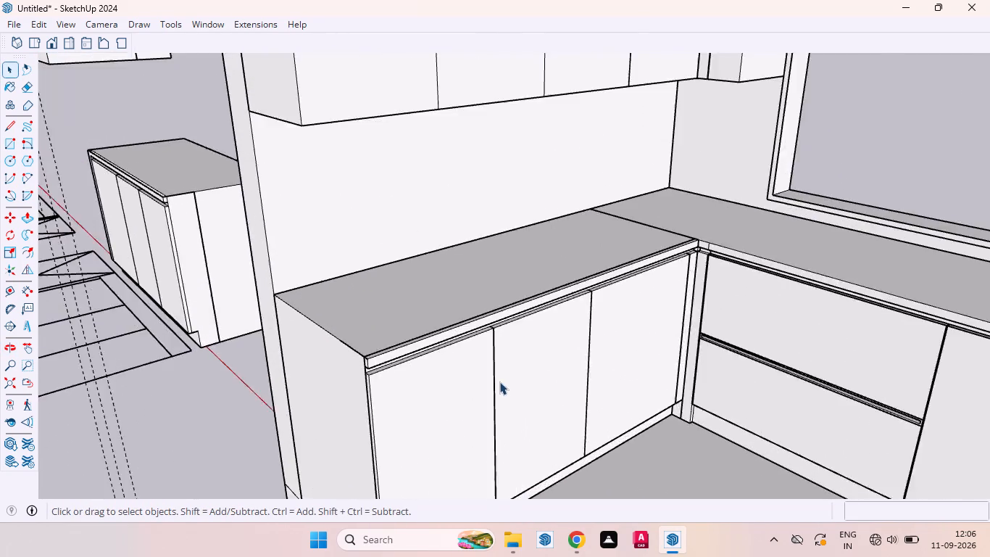
{"action": "scroll", "coordinate": [499, 381], "scroll_direction": "up", "scroll_amount": 5}
{"action": "middle_click_drag", "start_coordinate": [491, 313], "coordinate": [435, 354]}
{"action": "scroll", "coordinate": [432, 350], "scroll_direction": "up", "scroll_amount": 17}
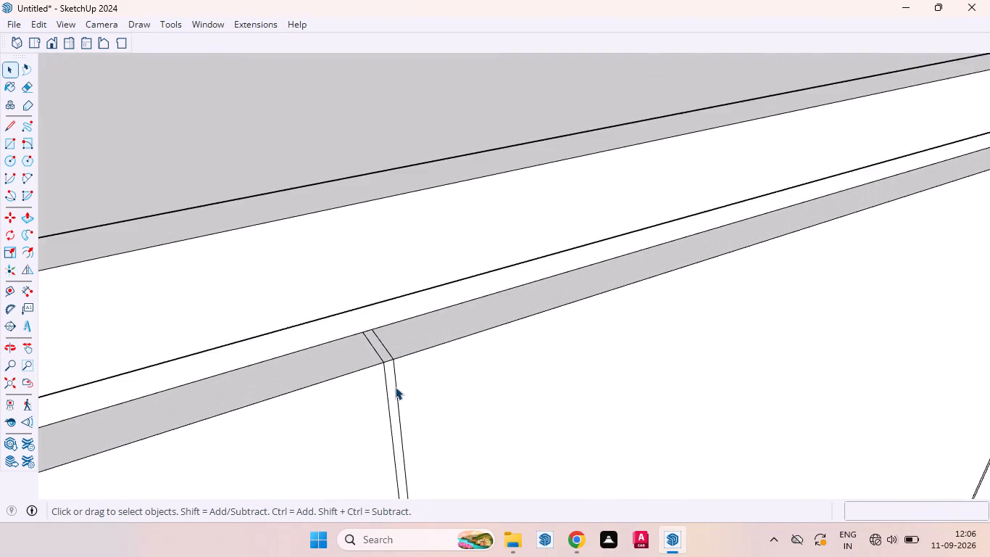
{"action": "scroll", "coordinate": [395, 387], "scroll_direction": "up", "scroll_amount": 5}
{"action": "left_click", "coordinate": [392, 377]}
{"action": "triple_click", "coordinate": [392, 377]}
{"action": "double_click", "coordinate": [392, 377]}
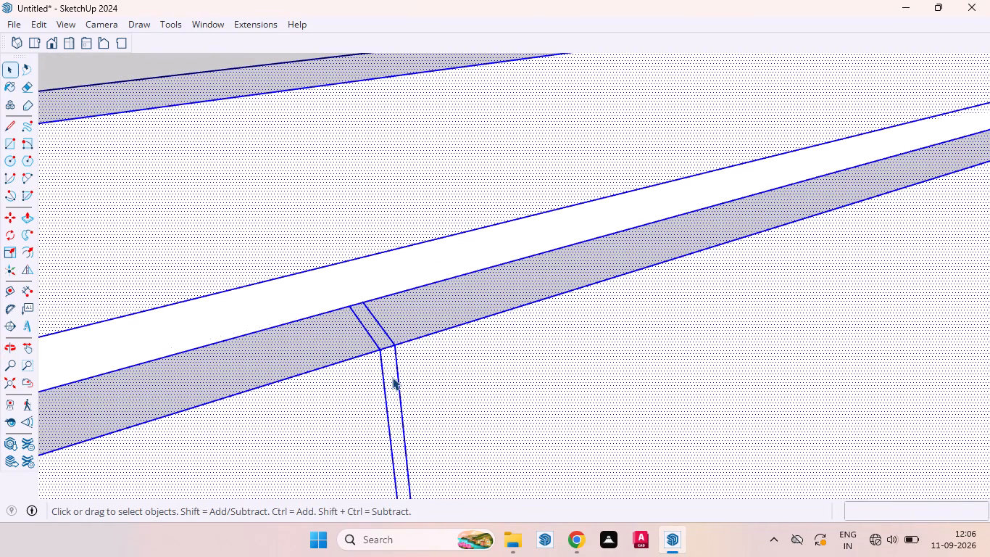
{"action": "scroll", "coordinate": [466, 269], "scroll_direction": "down", "scroll_amount": 7}
{"action": "scroll", "coordinate": [485, 210], "scroll_direction": "down", "scroll_amount": 7}
{"action": "left_click", "coordinate": [515, 313]}
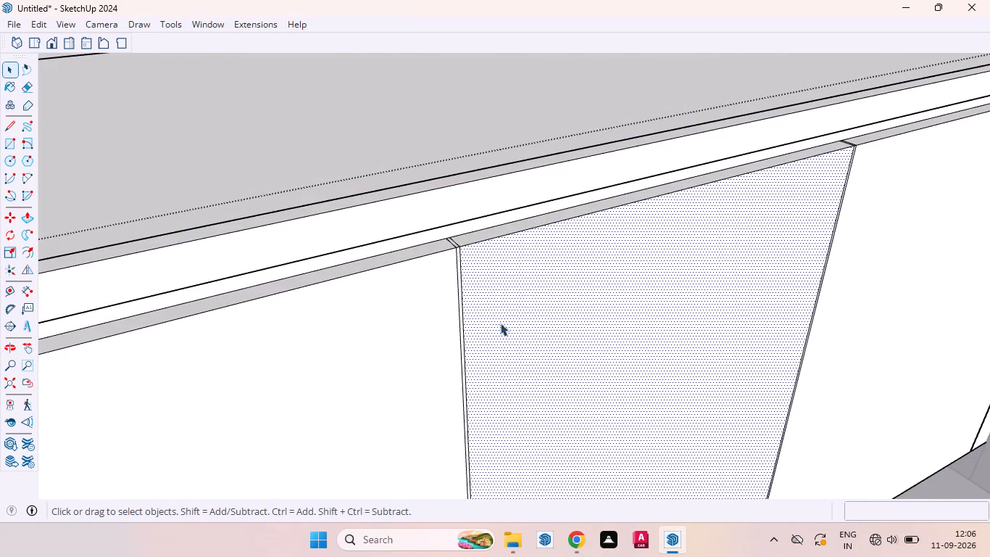
{"action": "scroll", "coordinate": [464, 269], "scroll_direction": "up", "scroll_amount": 9}
{"action": "left_click", "coordinate": [460, 254]}
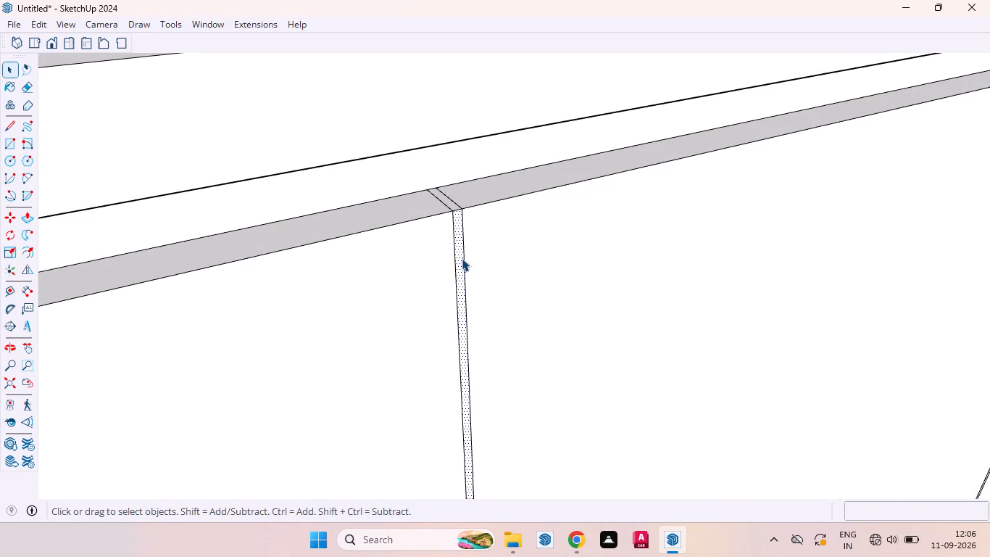
{"action": "key", "text": "p"}
{"action": "left_click_drag", "start_coordinate": [462, 258], "coordinate": [448, 236]}
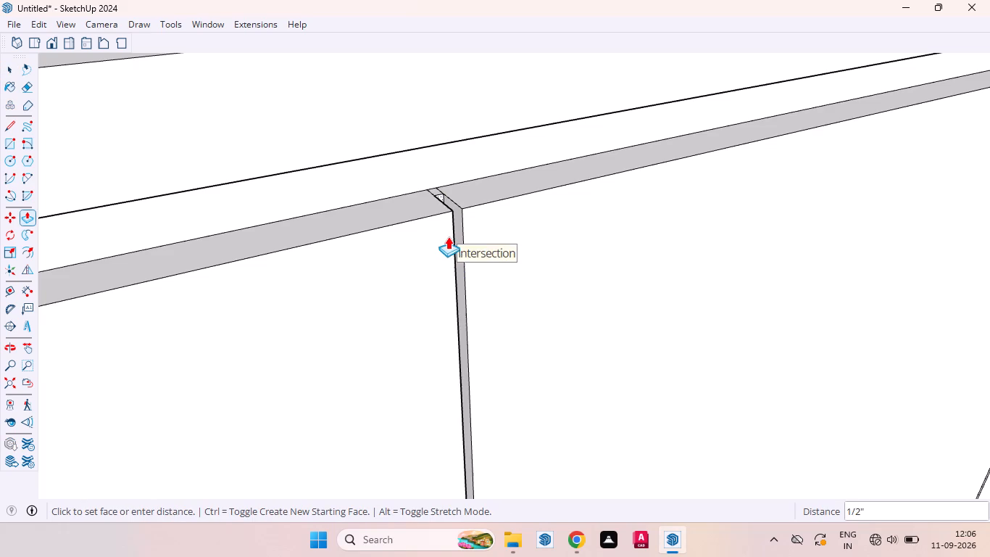
{"action": "left_click_drag", "start_coordinate": [448, 236], "coordinate": [443, 220]}
{"action": "key", "text": "1"}
{"action": "key", "text": "8"}
{"action": "type", "text": "mm"}
{"action": "key", "text": "Return"}
{"action": "key", "text": "space"}
Repeat the 18 mm push on the gap strip between the middle door and the corner-side door, and leave the unit's editing.
{"action": "scroll", "coordinate": [478, 200], "scroll_direction": "down", "scroll_amount": 8}
{"action": "scroll", "coordinate": [453, 209], "scroll_direction": "up", "scroll_amount": 1}
{"action": "scroll", "coordinate": [453, 210], "scroll_direction": "down", "scroll_amount": 6}
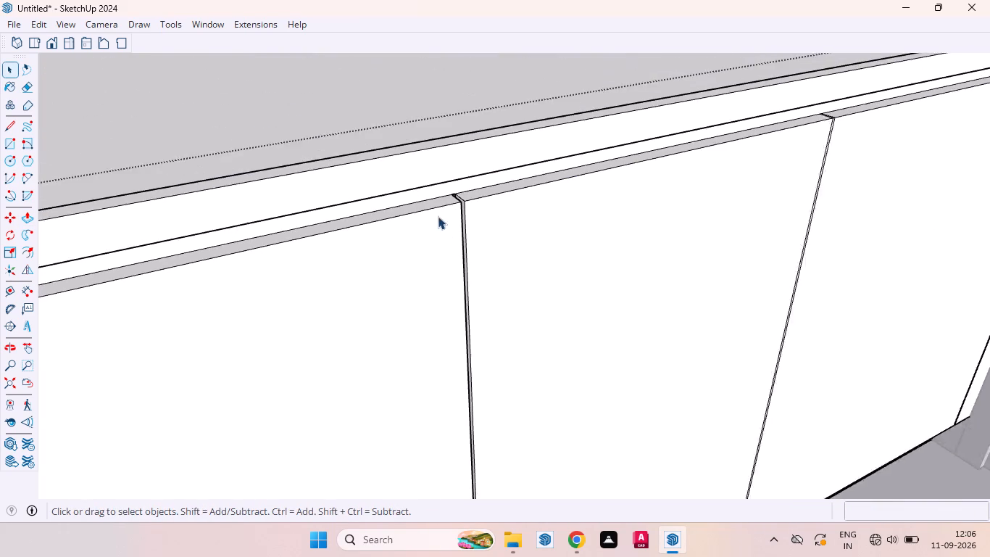
{"action": "scroll", "coordinate": [438, 216], "scroll_direction": "down", "scroll_amount": 5}
{"action": "key", "text": "p"}
{"action": "scroll", "coordinate": [685, 207], "scroll_direction": "up", "scroll_amount": 8}
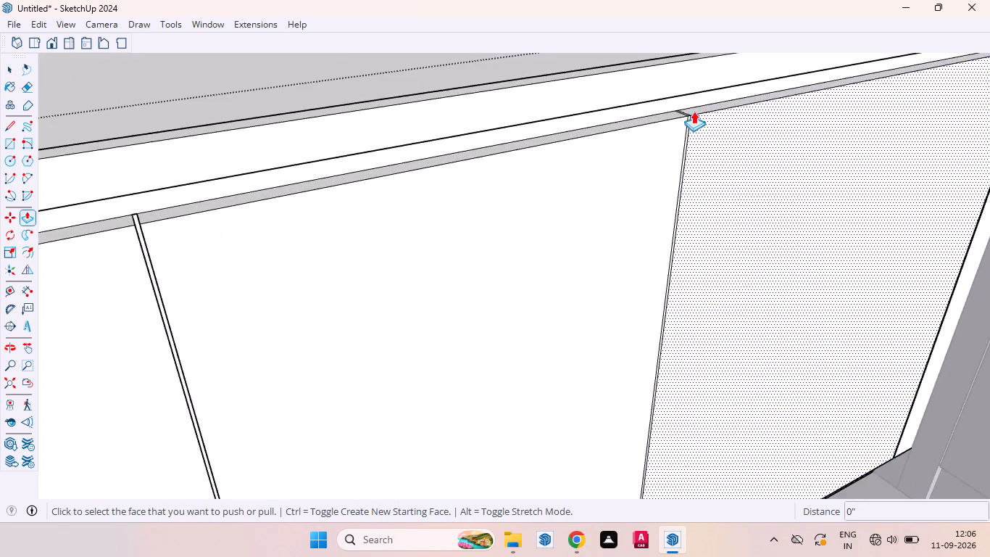
{"action": "scroll", "coordinate": [694, 111], "scroll_direction": "up", "scroll_amount": 18}
{"action": "double_click", "coordinate": [664, 173]}
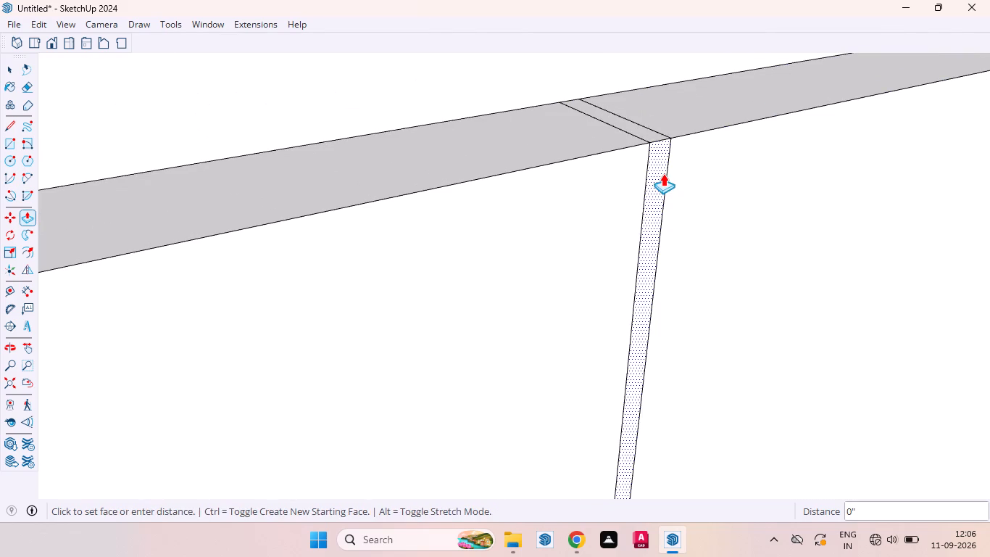
{"action": "scroll", "coordinate": [723, 169], "scroll_direction": "down", "scroll_amount": 18}
{"action": "scroll", "coordinate": [699, 160], "scroll_direction": "up", "scroll_amount": 1}
{"action": "scroll", "coordinate": [699, 161], "scroll_direction": "down", "scroll_amount": 19}
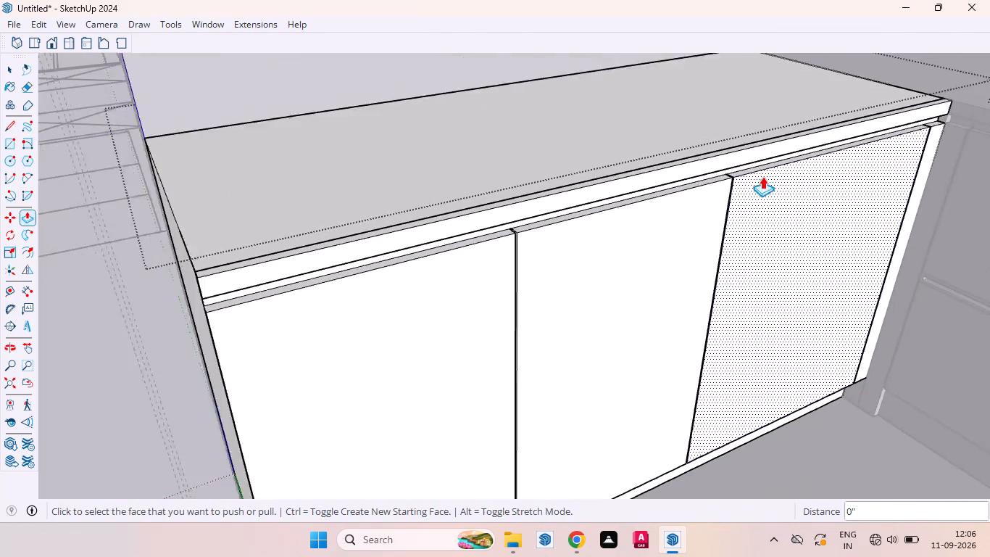
{"action": "scroll", "coordinate": [762, 176], "scroll_direction": "down", "scroll_amount": 4}
{"action": "middle_click_drag", "start_coordinate": [739, 245], "coordinate": [686, 204]}
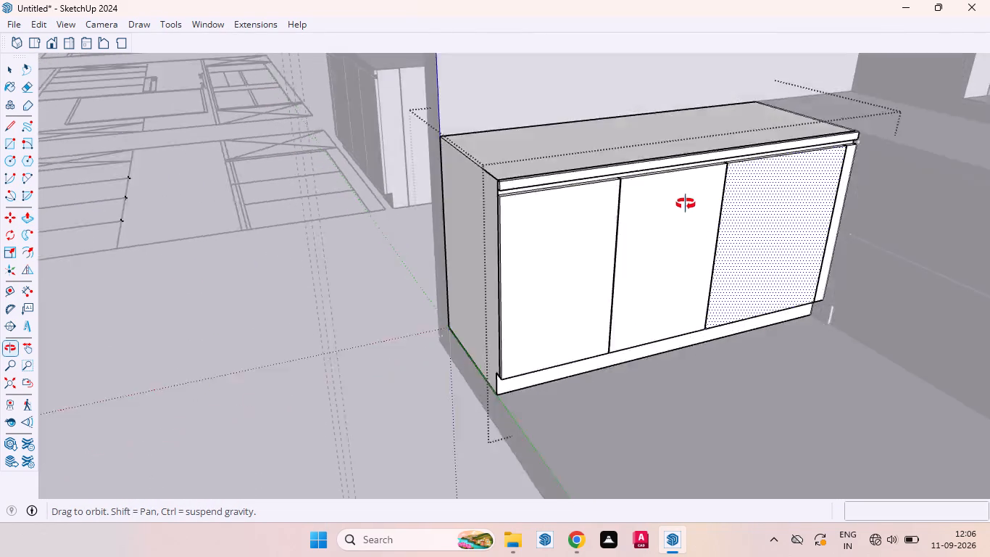
{"action": "middle_click_drag", "start_coordinate": [686, 204], "coordinate": [565, 226]}
{"action": "scroll", "coordinate": [739, 199], "scroll_direction": "up", "scroll_amount": 16}
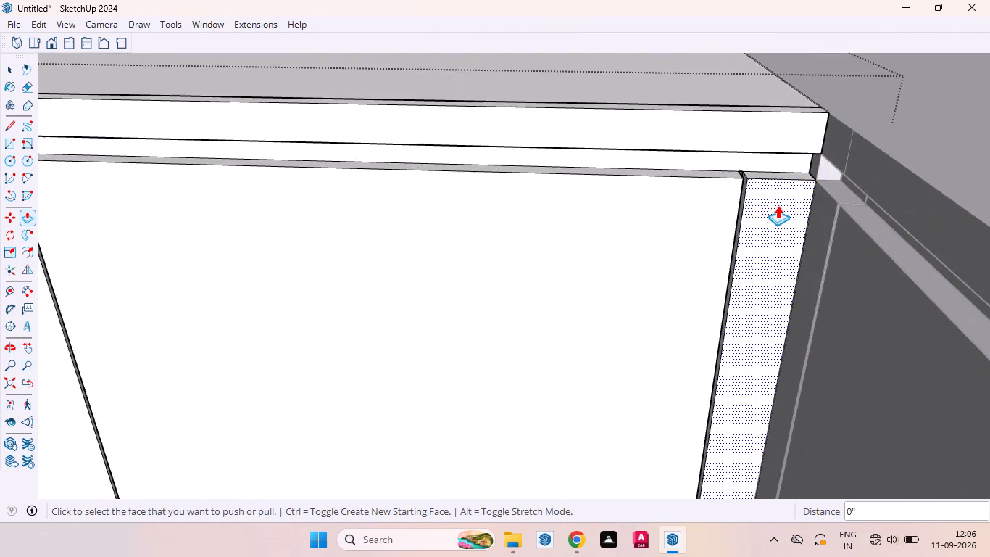
{"action": "scroll", "coordinate": [757, 226], "scroll_direction": "down", "scroll_amount": 20}
{"action": "scroll", "coordinate": [646, 216], "scroll_direction": "down", "scroll_amount": 13}
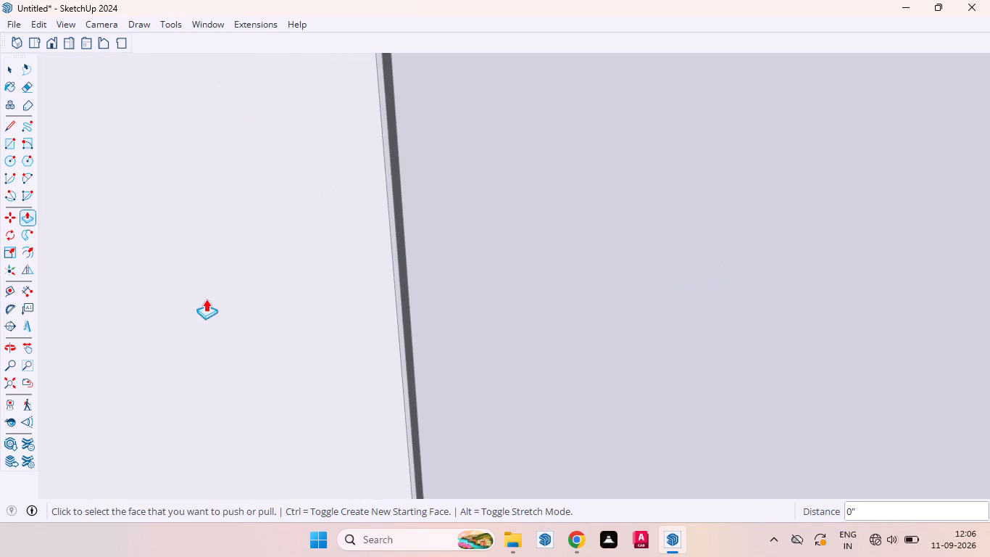
{"action": "key", "text": "space"}
{"action": "scroll", "coordinate": [550, 255], "scroll_direction": "down", "scroll_amount": 4}
{"action": "scroll", "coordinate": [638, 265], "scroll_direction": "up", "scroll_amount": 1}
{"action": "scroll", "coordinate": [644, 265], "scroll_direction": "down", "scroll_amount": 3}
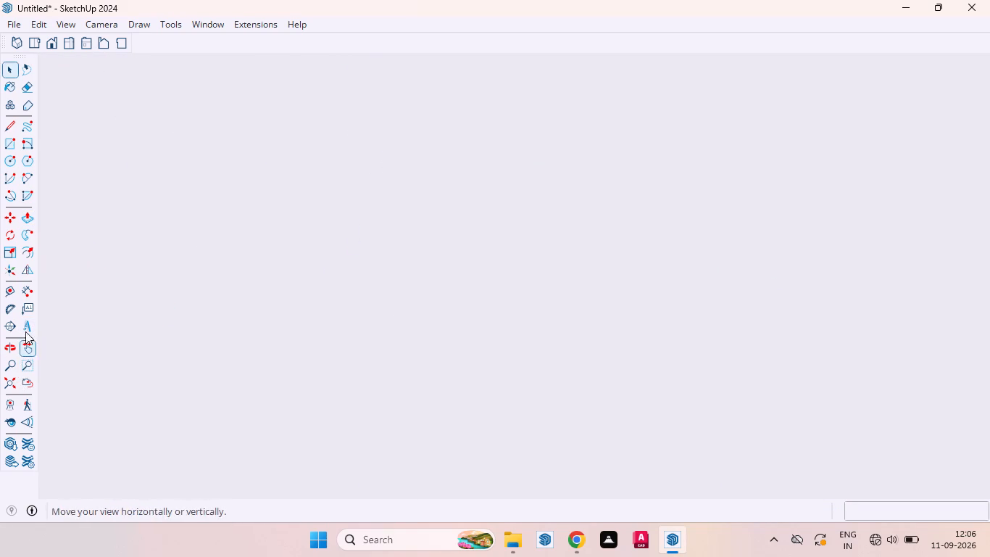
{"action": "left_click", "coordinate": [9, 376]}
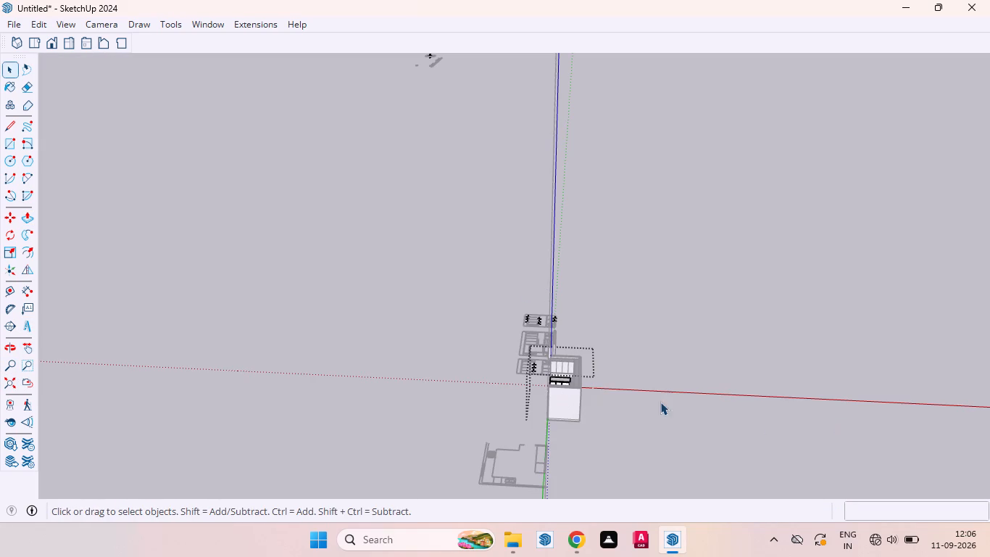
{"action": "left_click", "coordinate": [638, 396]}
Examine the kitchen's base units, their corner junction and the three-door unit's door gaps from several angles.
{"action": "middle_click_drag", "start_coordinate": [562, 395], "coordinate": [989, 450]}
{"action": "scroll", "coordinate": [465, 351], "scroll_direction": "up", "scroll_amount": 4}
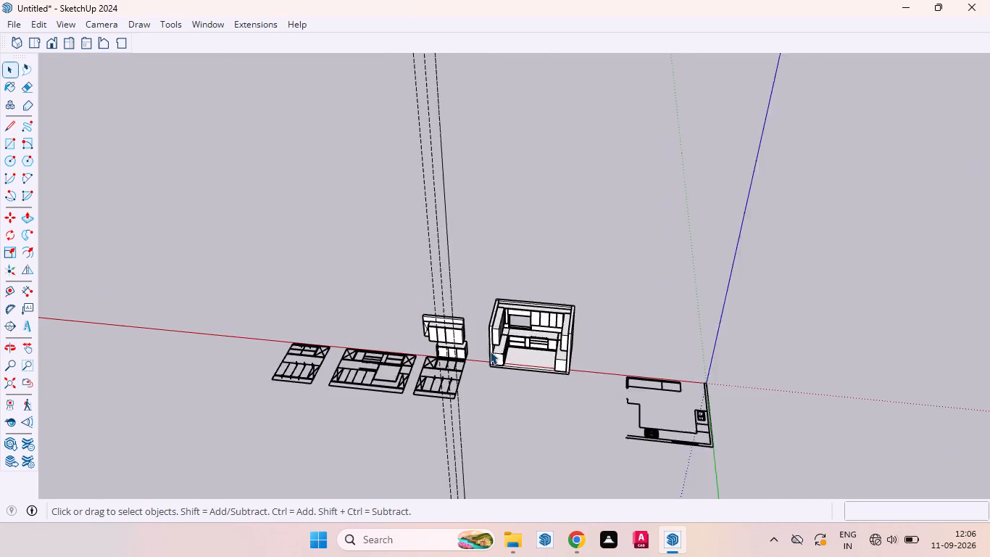
{"action": "scroll", "coordinate": [490, 351], "scroll_direction": "up", "scroll_amount": 11}
{"action": "middle_click_drag", "start_coordinate": [514, 380], "coordinate": [427, 241]}
{"action": "scroll", "coordinate": [459, 289], "scroll_direction": "up", "scroll_amount": 10}
{"action": "scroll", "coordinate": [522, 348], "scroll_direction": "up", "scroll_amount": 5}
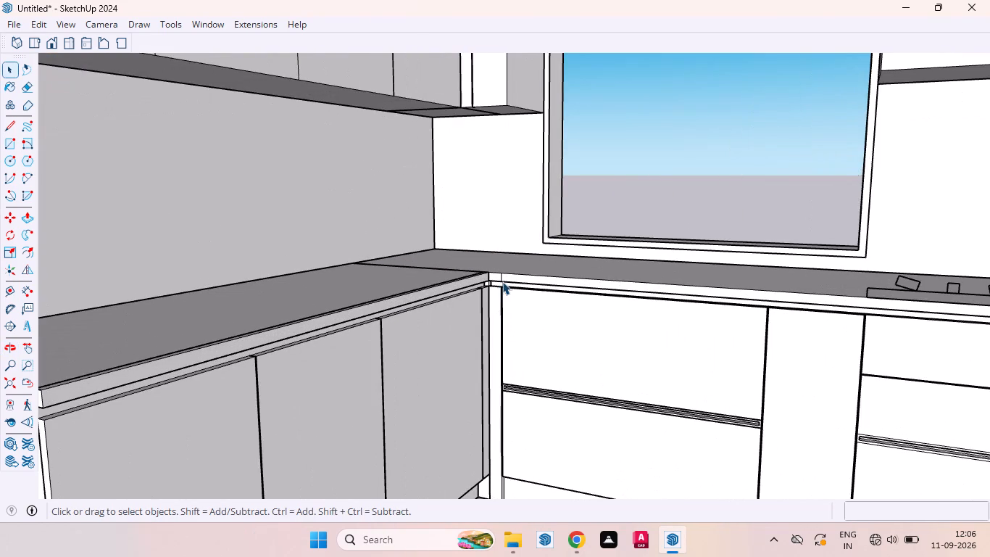
{"action": "scroll", "coordinate": [502, 281], "scroll_direction": "up", "scroll_amount": 3}
{"action": "scroll", "coordinate": [510, 271], "scroll_direction": "down", "scroll_amount": 5}
{"action": "scroll", "coordinate": [498, 195], "scroll_direction": "down", "scroll_amount": 6}
{"action": "middle_click_drag", "start_coordinate": [537, 258], "coordinate": [675, 318]}
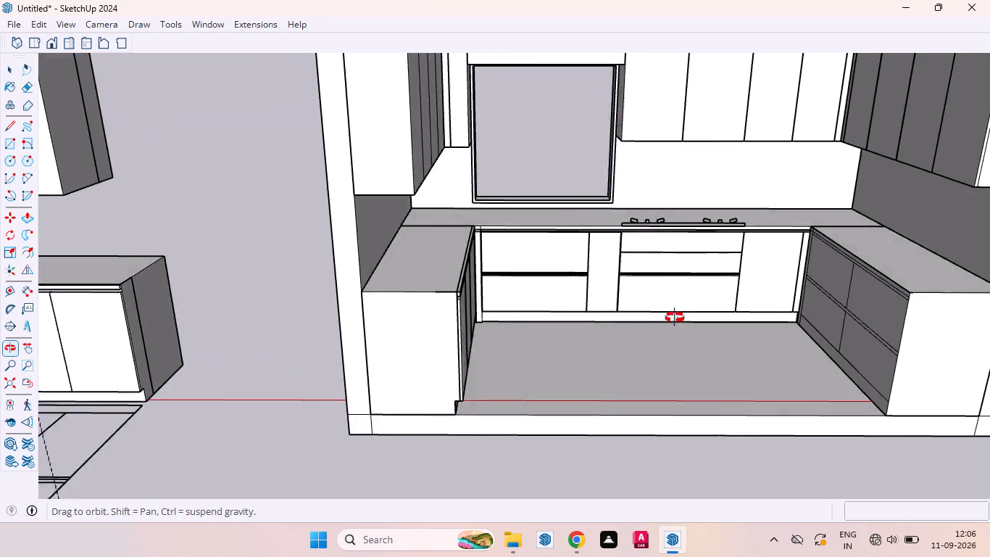
{"action": "middle_click_drag", "start_coordinate": [675, 318], "coordinate": [464, 292]}
{"action": "scroll", "coordinate": [386, 281], "scroll_direction": "up", "scroll_amount": 3}
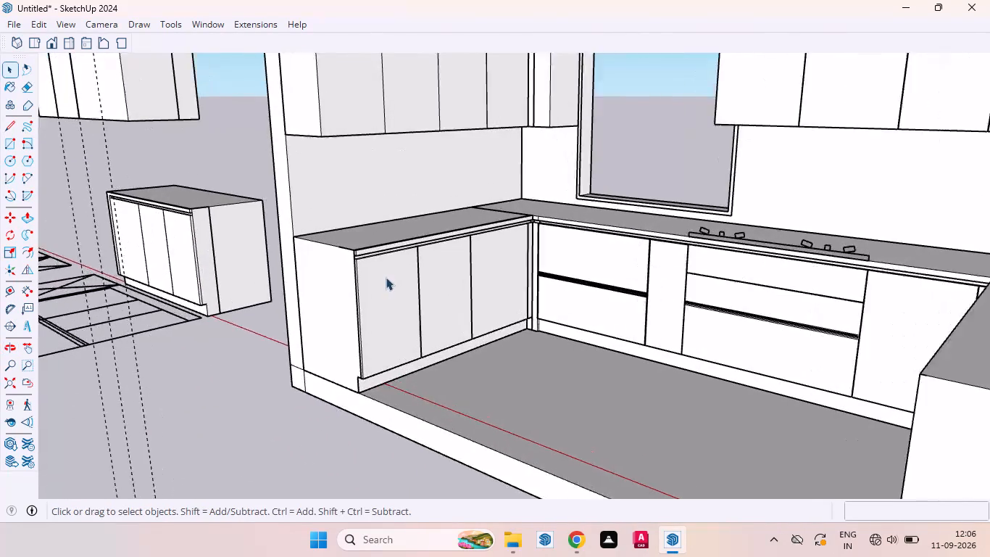
Examine the four-door wall unit and the gaps between its doors, opening the unit and leaving its editing.
{"action": "scroll", "coordinate": [386, 277], "scroll_direction": "up", "scroll_amount": 2}
{"action": "scroll", "coordinate": [464, 350], "scroll_direction": "down", "scroll_amount": 6}
{"action": "scroll", "coordinate": [394, 148], "scroll_direction": "up", "scroll_amount": 3}
{"action": "middle_click_drag", "start_coordinate": [444, 174], "coordinate": [374, 232]}
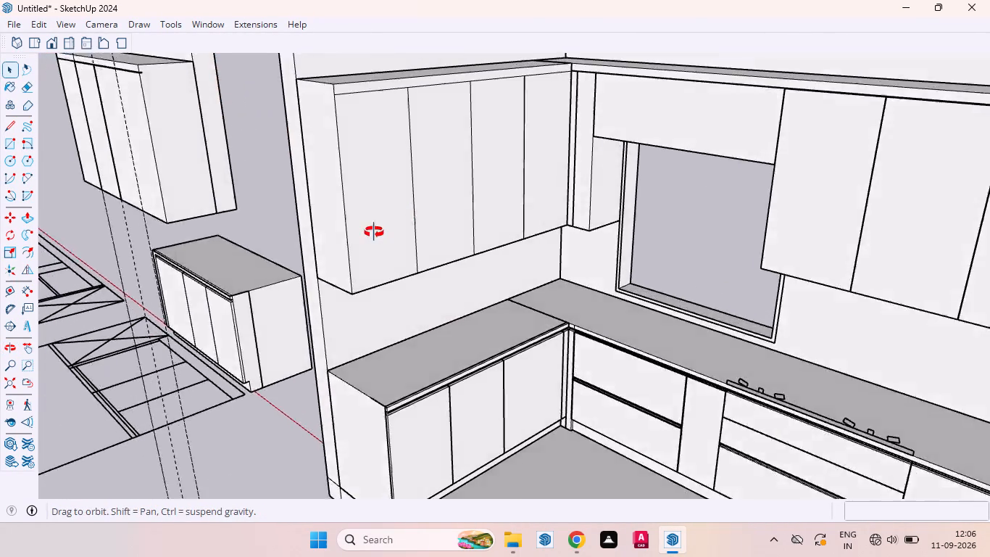
{"action": "middle_click_drag", "start_coordinate": [374, 232], "coordinate": [365, 235]}
{"action": "scroll", "coordinate": [493, 127], "scroll_direction": "up", "scroll_amount": 4}
{"action": "left_click", "coordinate": [525, 181]}
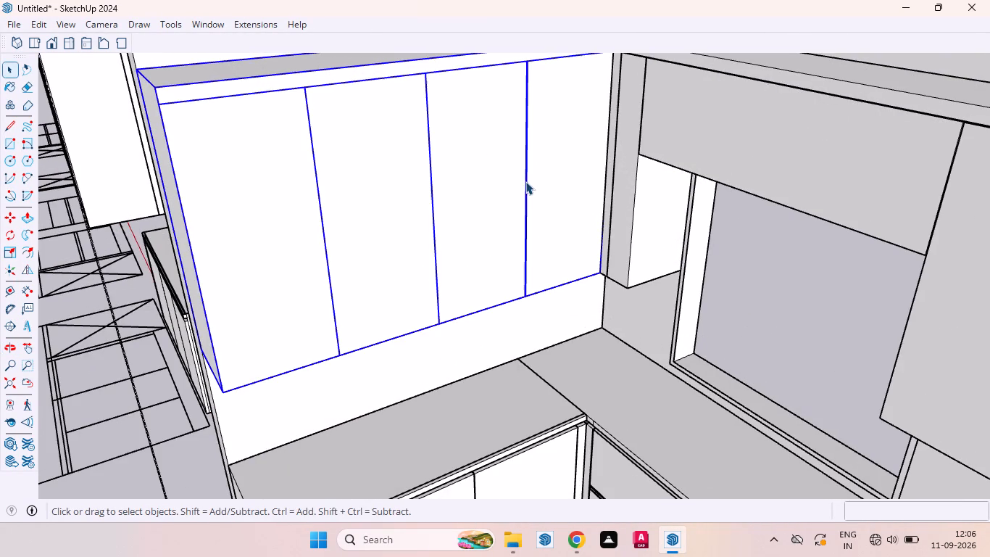
{"action": "left_click", "coordinate": [528, 199]}
{"action": "left_click", "coordinate": [526, 203]}
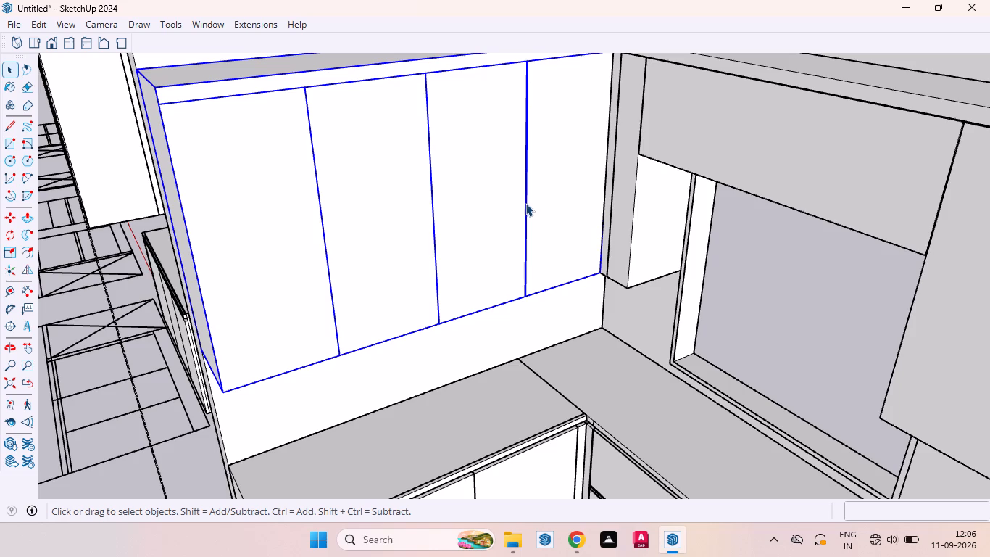
{"action": "double_click", "coordinate": [524, 203]}
{"action": "scroll", "coordinate": [563, 313], "scroll_direction": "down", "scroll_amount": 4}
{"action": "left_click", "coordinate": [278, 445]}
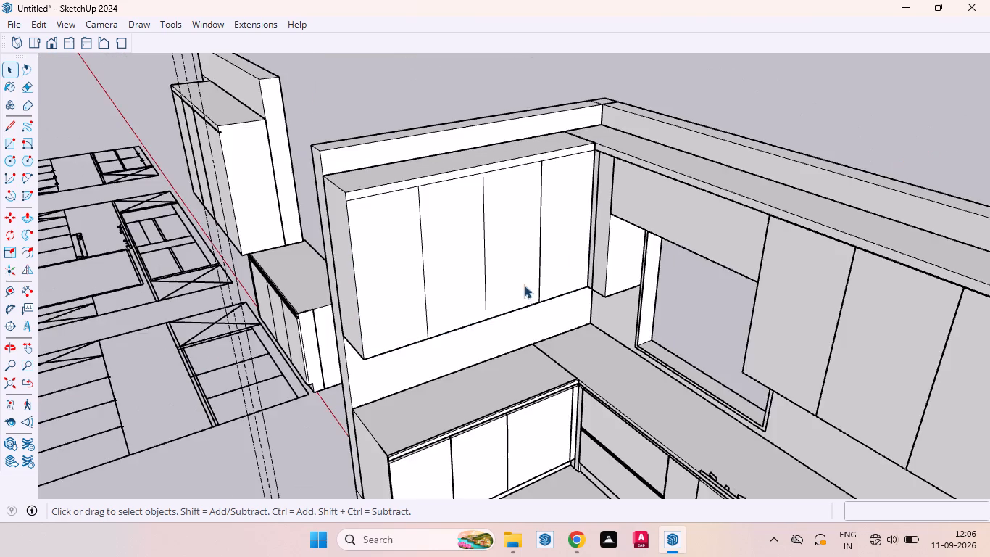
Place a vertical guide on the four-door wall unit's front, 50 mm in from its edge at the kitchen corner.
{"action": "scroll", "coordinate": [564, 170], "scroll_direction": "up", "scroll_amount": 13}
{"action": "middle_click_drag", "start_coordinate": [621, 220], "coordinate": [658, 300]}
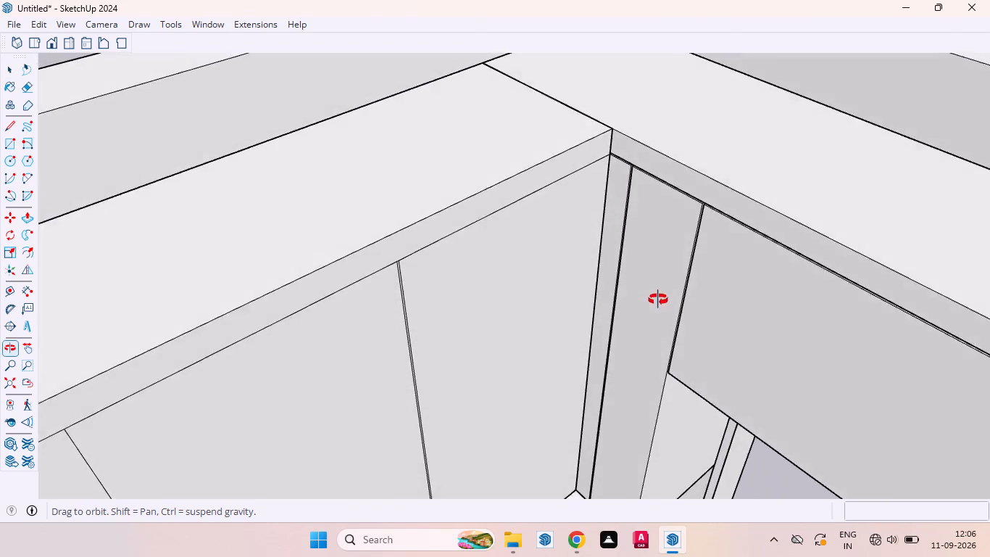
{"action": "middle_click_drag", "start_coordinate": [658, 300], "coordinate": [610, 292]}
{"action": "scroll", "coordinate": [616, 162], "scroll_direction": "up", "scroll_amount": 9}
{"action": "scroll", "coordinate": [594, 187], "scroll_direction": "down", "scroll_amount": 4}
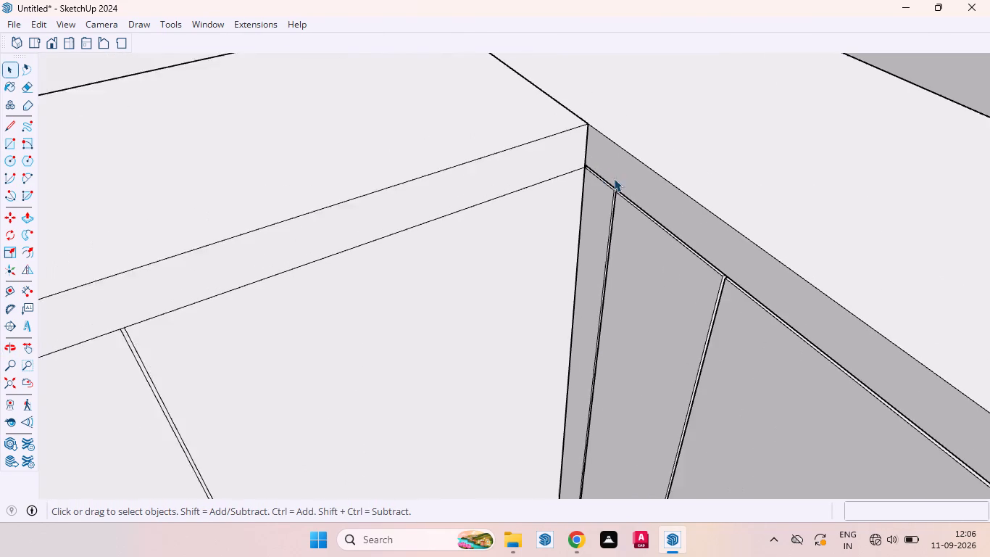
{"action": "scroll", "coordinate": [614, 178], "scroll_direction": "down", "scroll_amount": 1}
{"action": "scroll", "coordinate": [605, 194], "scroll_direction": "up", "scroll_amount": 1}
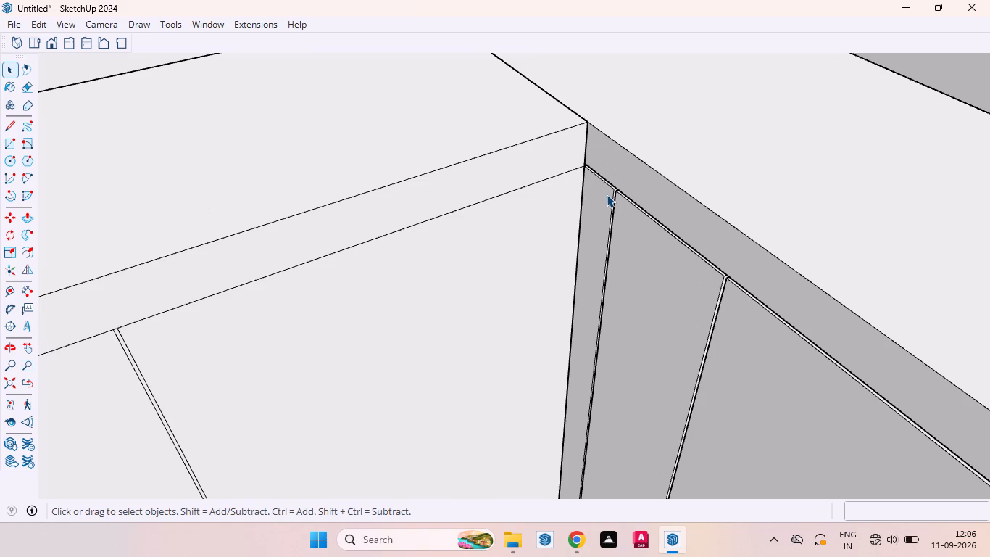
{"action": "scroll", "coordinate": [587, 171], "scroll_direction": "up", "scroll_amount": 7}
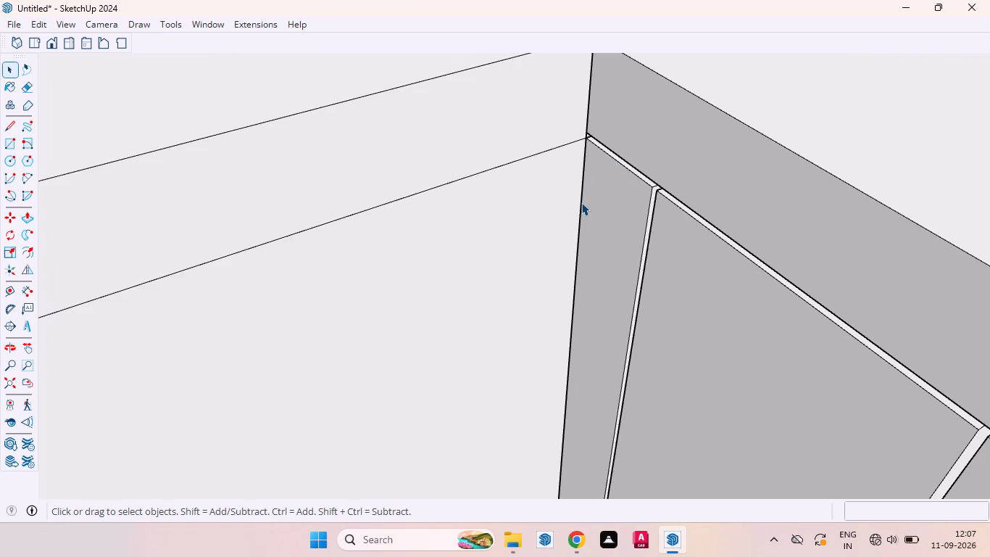
{"action": "key", "text": "t"}
{"action": "left_click", "coordinate": [579, 195]}
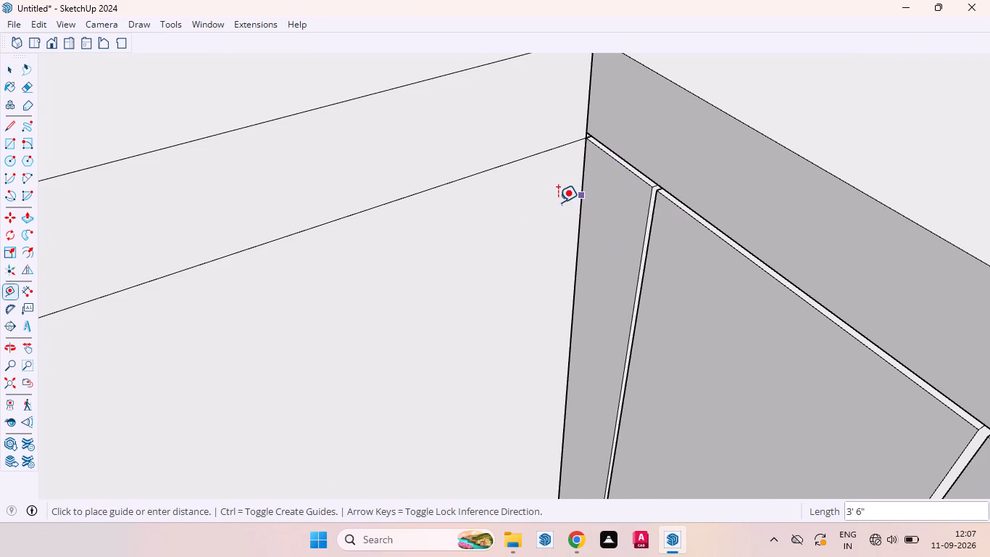
{"action": "type", "text": "50mm"}
{"action": "key", "text": "Return"}
{"action": "key", "text": "space"}
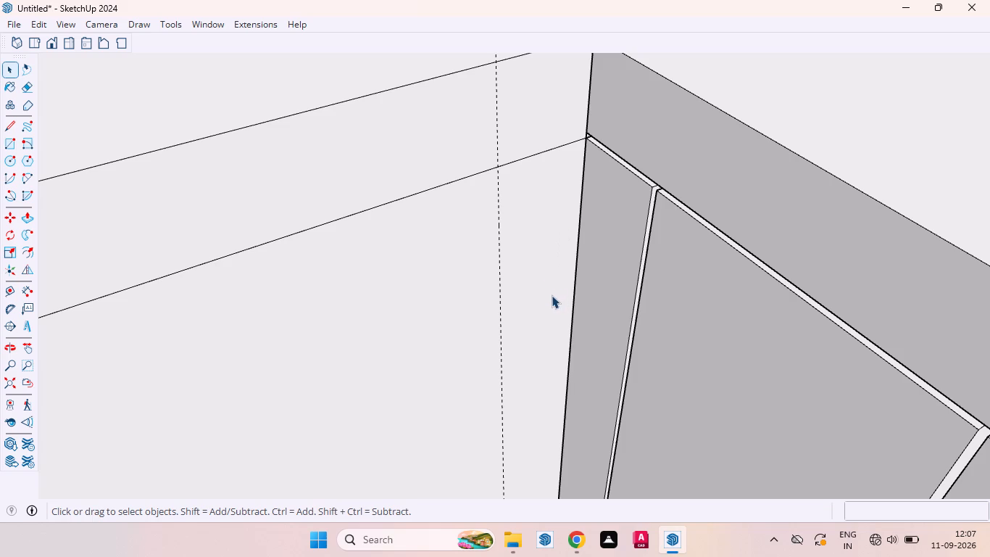
Inside the four-door wall unit, draw a filler rectangle about 50 mm by 3' 6" from the guide to the corner edge, below the top strip.
{"action": "key", "text": "r"}
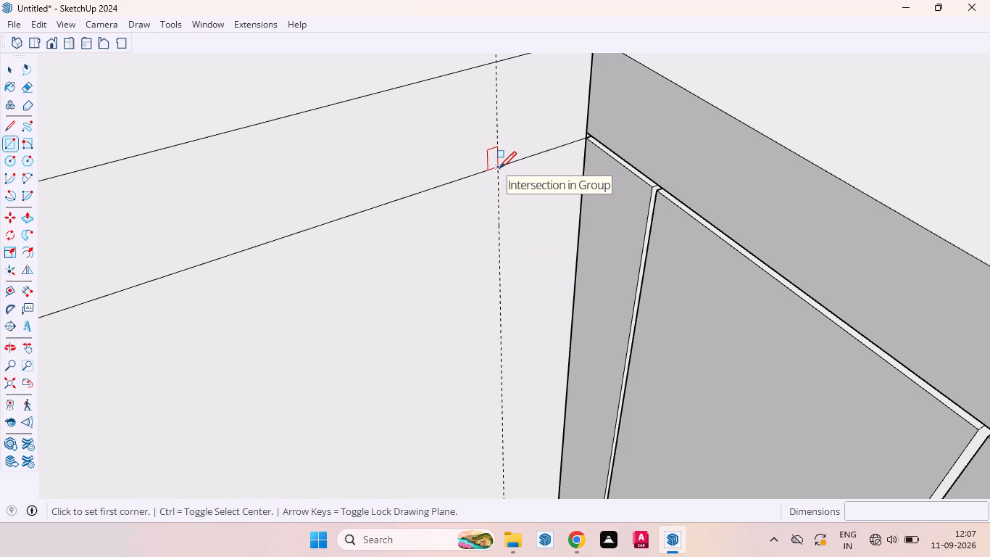
{"action": "key", "text": "space"}
{"action": "left_click", "coordinate": [452, 239]}
{"action": "triple_click", "coordinate": [517, 224]}
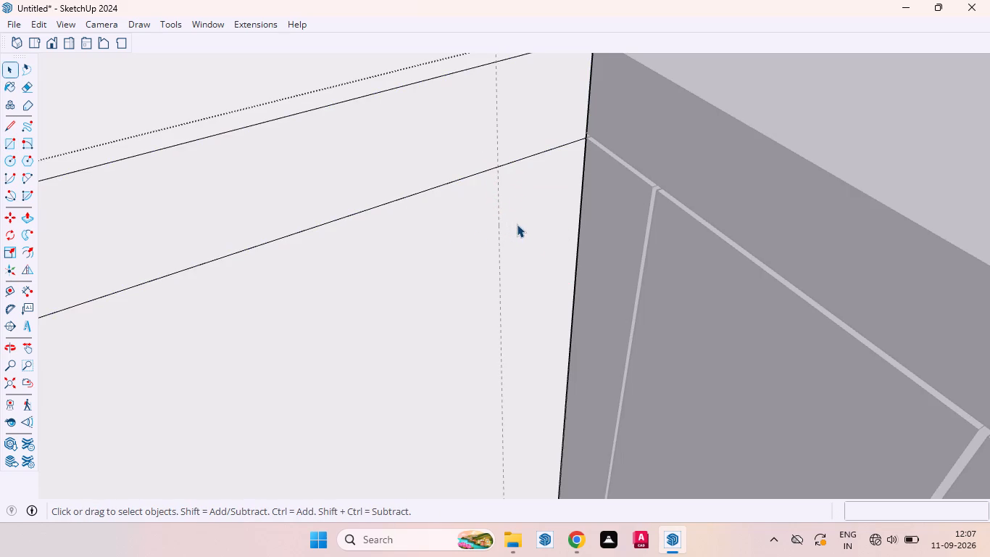
{"action": "key", "text": "r"}
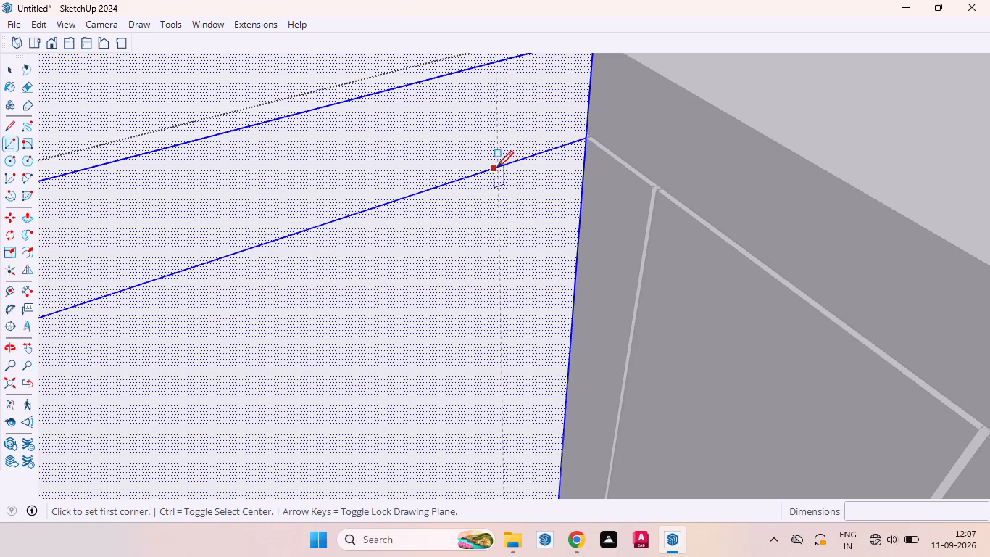
{"action": "left_click", "coordinate": [496, 167]}
{"action": "scroll", "coordinate": [524, 213], "scroll_direction": "down", "scroll_amount": 19}
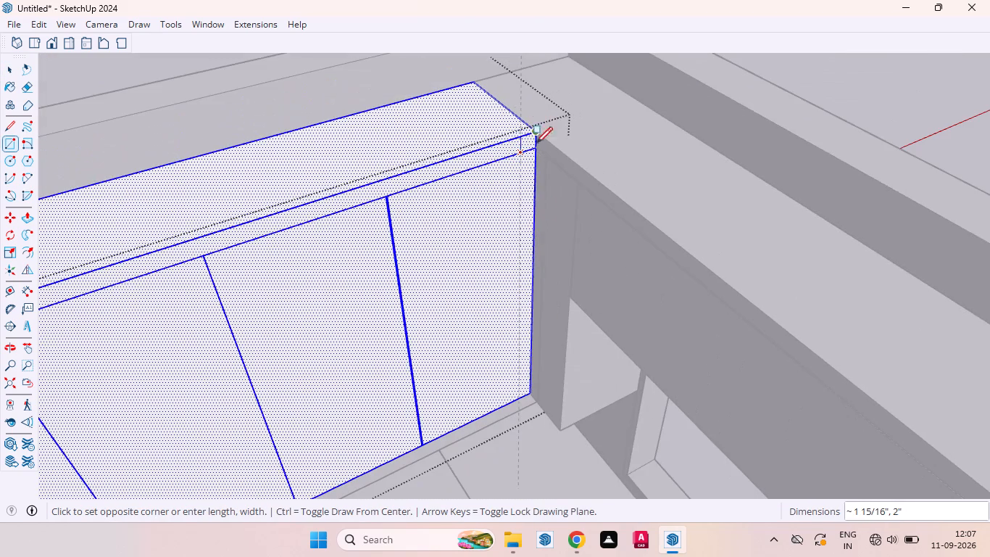
{"action": "scroll", "coordinate": [523, 396], "scroll_direction": "up", "scroll_amount": 12}
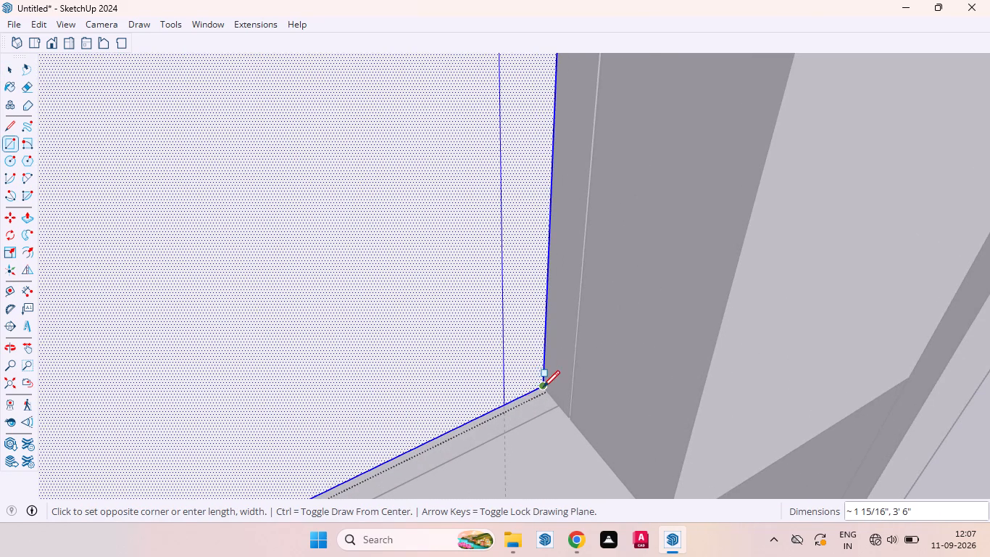
{"action": "left_click", "coordinate": [543, 387]}
{"action": "key", "text": "space"}
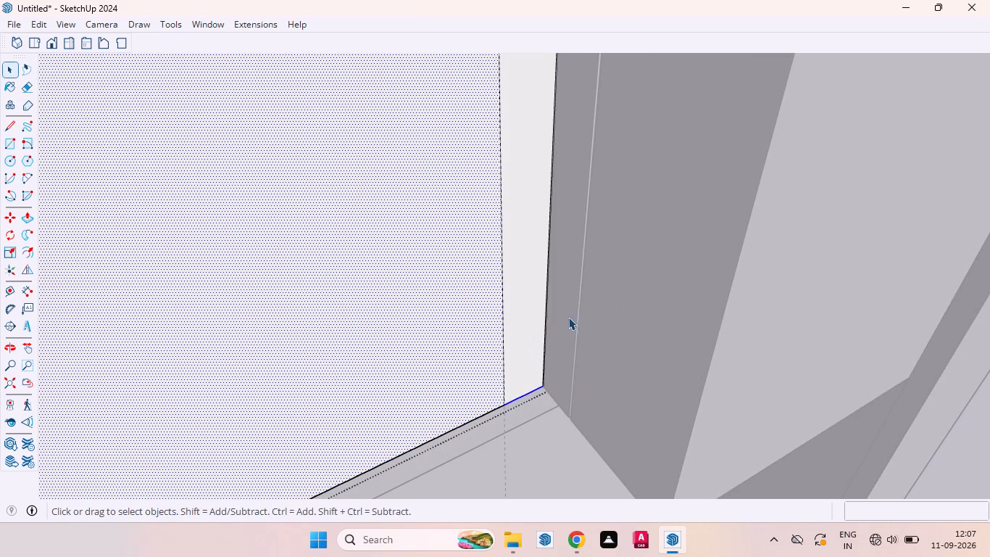
{"action": "scroll", "coordinate": [570, 317], "scroll_direction": "down", "scroll_amount": 10}
{"action": "scroll", "coordinate": [585, 391], "scroll_direction": "down", "scroll_amount": 7}
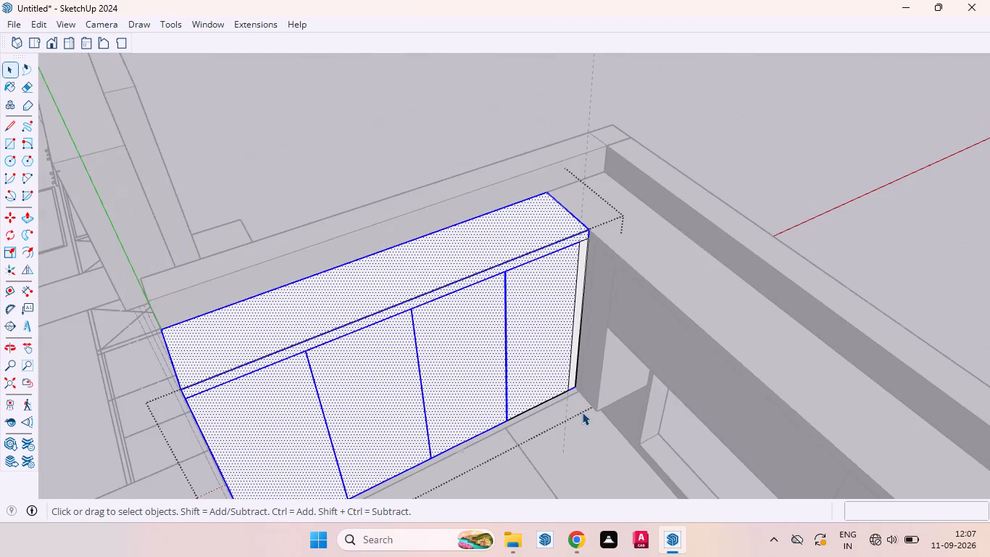
{"action": "left_click", "coordinate": [780, 182]}
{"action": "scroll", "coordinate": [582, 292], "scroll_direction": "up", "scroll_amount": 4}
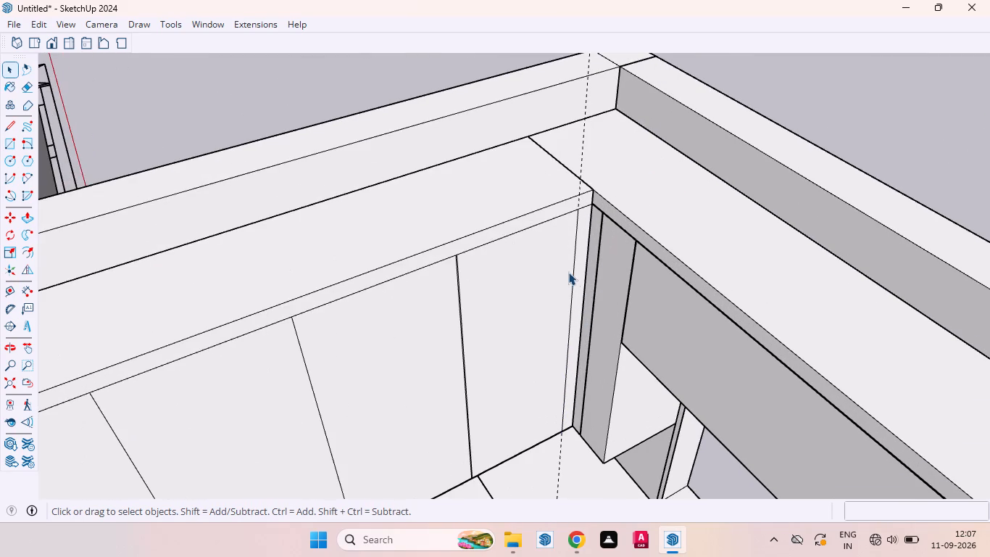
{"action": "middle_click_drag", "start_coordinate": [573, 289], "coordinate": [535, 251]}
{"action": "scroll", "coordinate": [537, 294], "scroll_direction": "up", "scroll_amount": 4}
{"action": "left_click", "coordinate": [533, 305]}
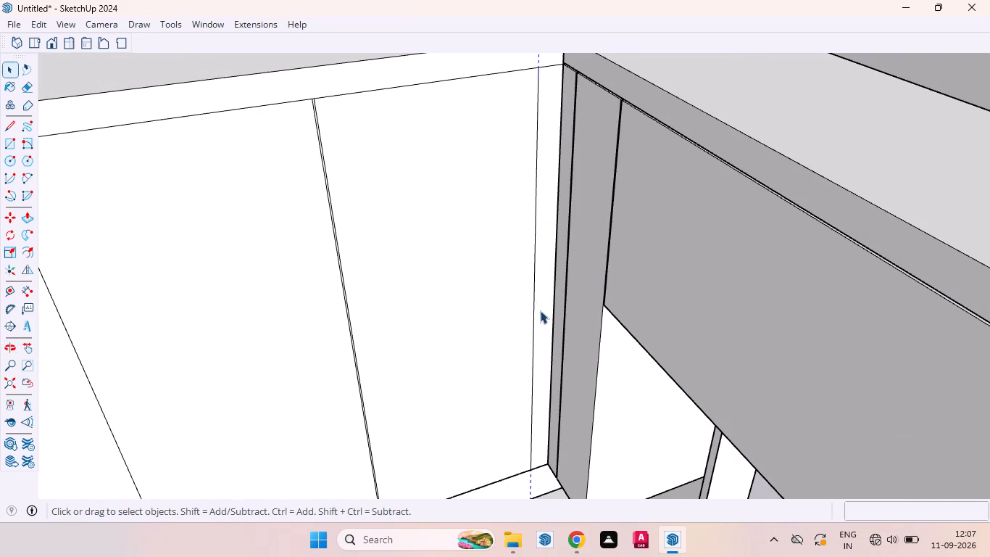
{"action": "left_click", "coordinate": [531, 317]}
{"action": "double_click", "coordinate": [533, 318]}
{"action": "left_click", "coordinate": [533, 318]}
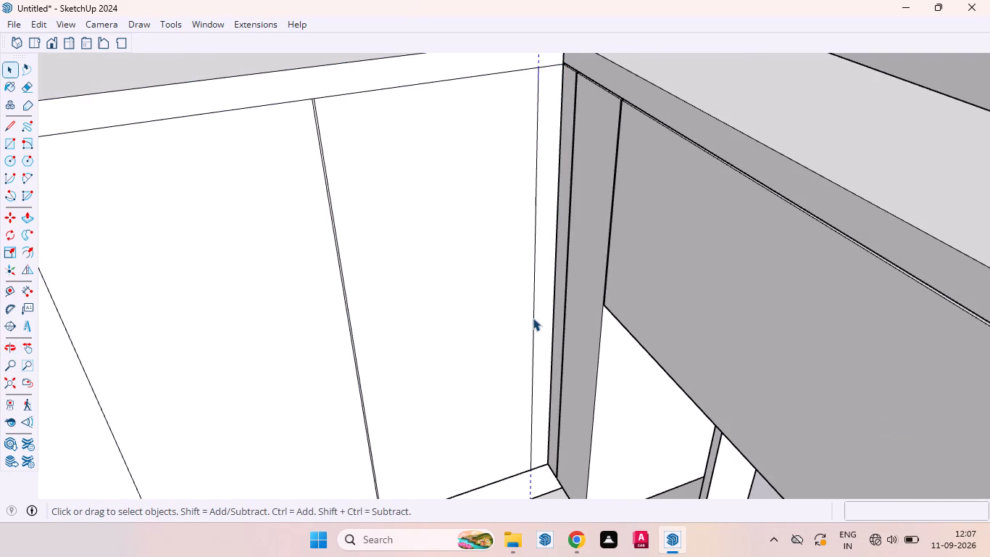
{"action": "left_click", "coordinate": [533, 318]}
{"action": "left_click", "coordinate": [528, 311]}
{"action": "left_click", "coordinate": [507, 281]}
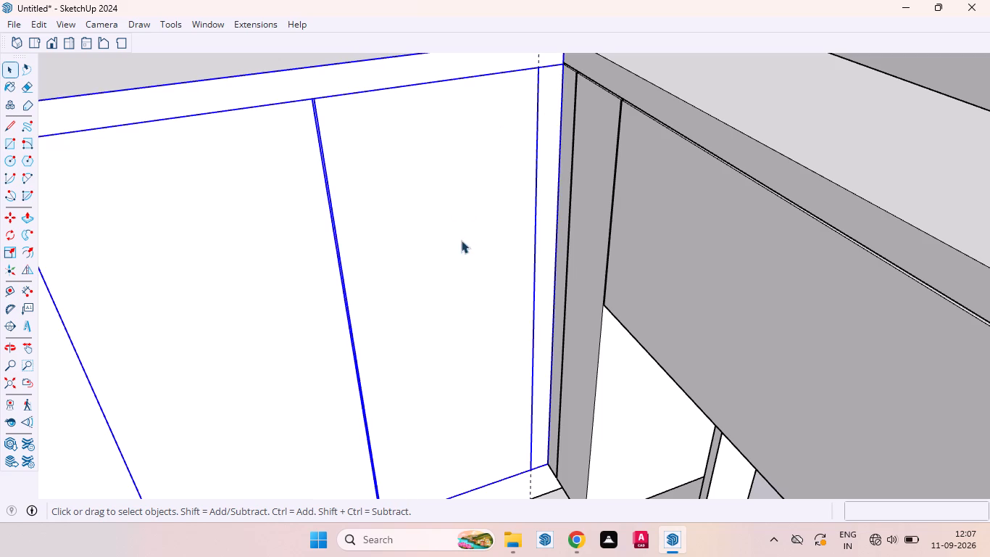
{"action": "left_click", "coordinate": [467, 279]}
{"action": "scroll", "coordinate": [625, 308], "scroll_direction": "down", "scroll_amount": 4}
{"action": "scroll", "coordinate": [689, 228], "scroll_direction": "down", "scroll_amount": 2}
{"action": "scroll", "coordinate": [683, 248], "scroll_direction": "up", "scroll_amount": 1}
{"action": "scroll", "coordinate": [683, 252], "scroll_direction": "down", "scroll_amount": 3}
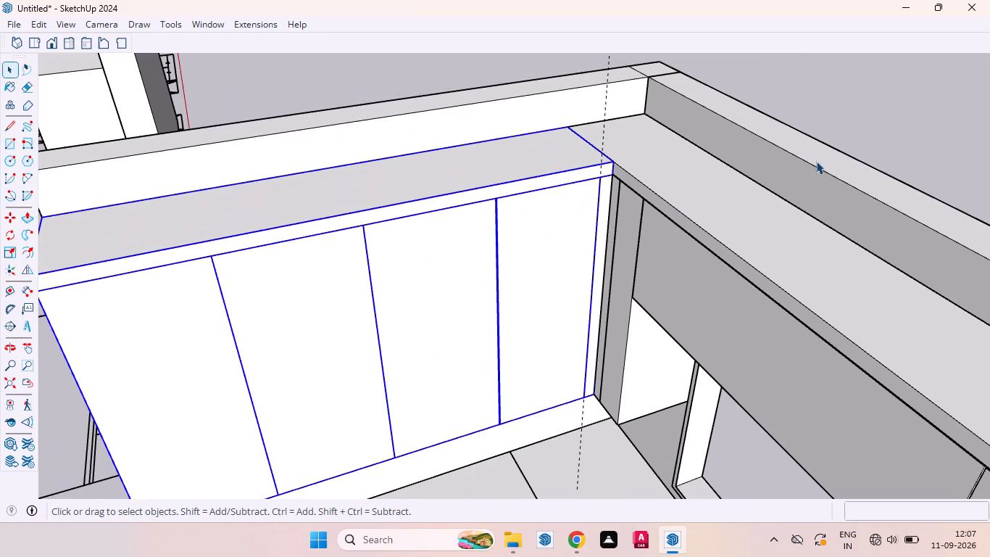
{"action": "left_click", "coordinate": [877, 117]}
Copy the vertical guide 3 mm away from the corner, along the wall unit's front.
{"action": "scroll", "coordinate": [625, 181], "scroll_direction": "up", "scroll_amount": 9}
{"action": "scroll", "coordinate": [591, 181], "scroll_direction": "down", "scroll_amount": 1}
{"action": "scroll", "coordinate": [591, 181], "scroll_direction": "up", "scroll_amount": 3}
{"action": "left_click", "coordinate": [591, 181]}
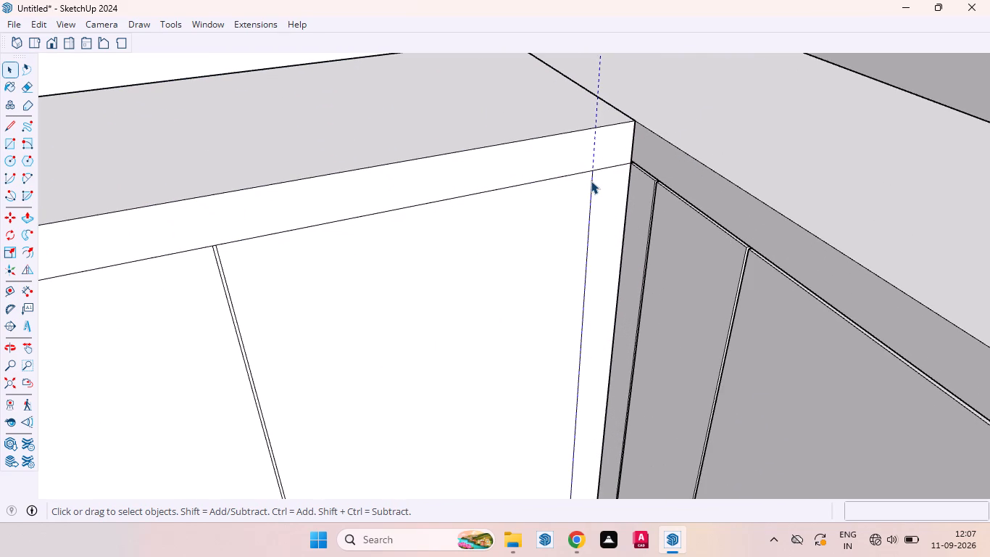
{"action": "scroll", "coordinate": [580, 149], "scroll_direction": "down", "scroll_amount": 5}
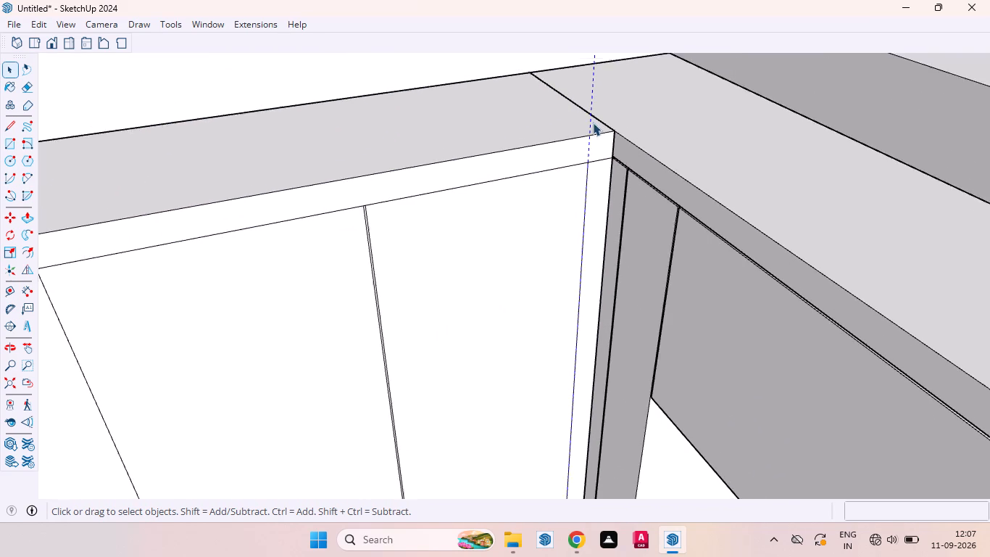
{"action": "scroll", "coordinate": [593, 123], "scroll_direction": "down", "scroll_amount": 11}
{"action": "scroll", "coordinate": [583, 305], "scroll_direction": "up", "scroll_amount": 20}
{"action": "scroll", "coordinate": [583, 305], "scroll_direction": "up", "scroll_amount": 2}
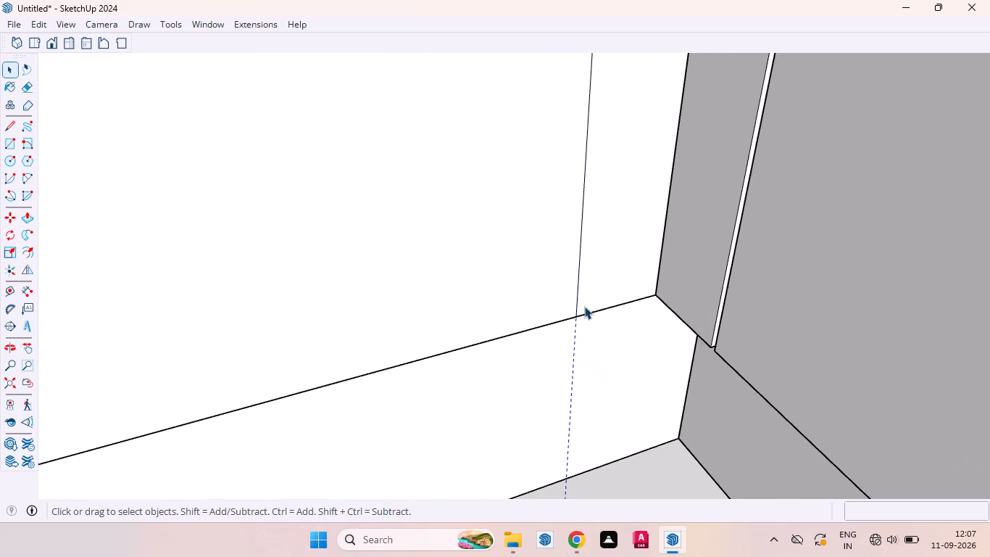
{"action": "key", "text": "m"}
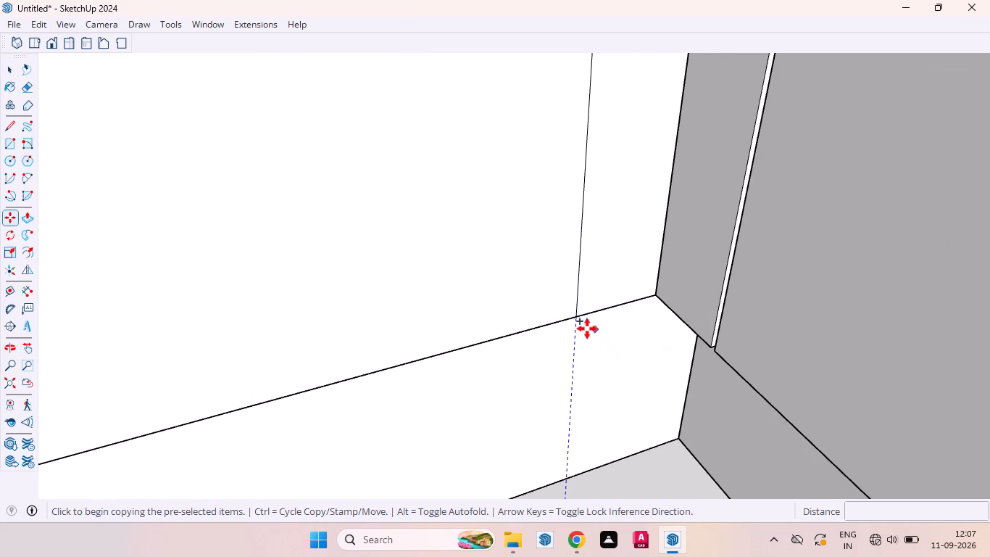
{"action": "left_click", "coordinate": [577, 318]}
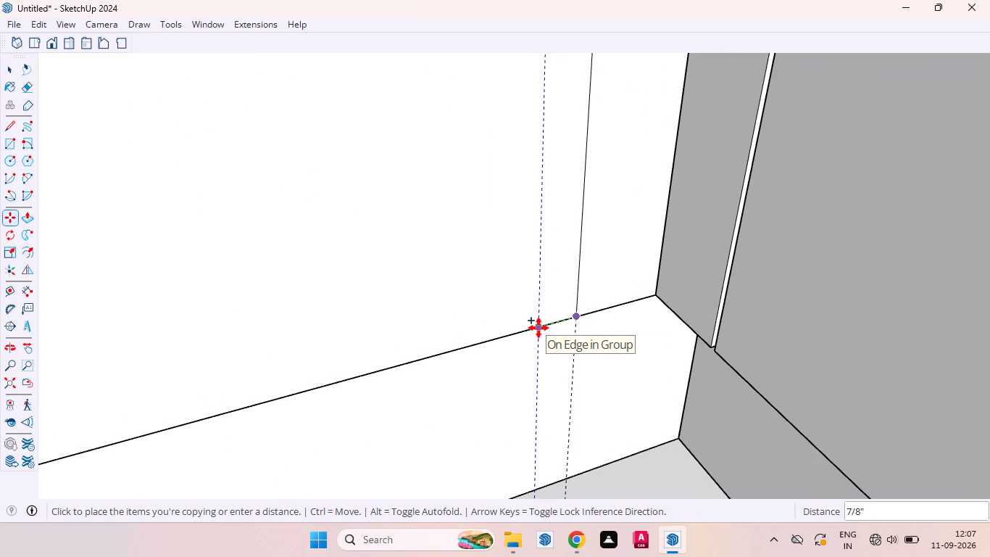
{"action": "type", "text": "3mm"}
{"action": "key", "text": "Return"}
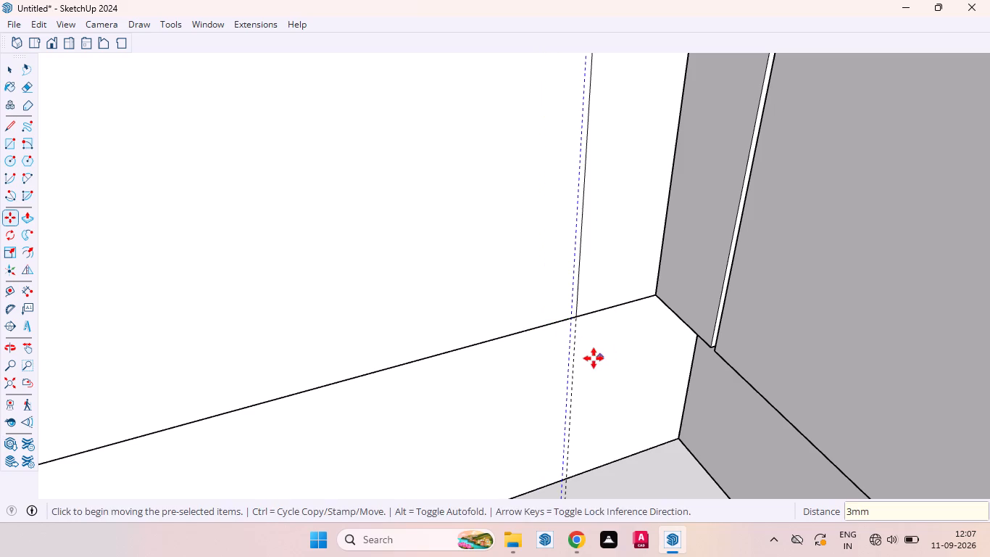
{"action": "key", "text": "space"}
Draw a narrow rectangle 3 mm wide and 3' 6" high between the two guides, from the wall unit's bottom edge to its top strip.
{"action": "key", "text": "r"}
{"action": "scroll", "coordinate": [579, 308], "scroll_direction": "up", "scroll_amount": 6}
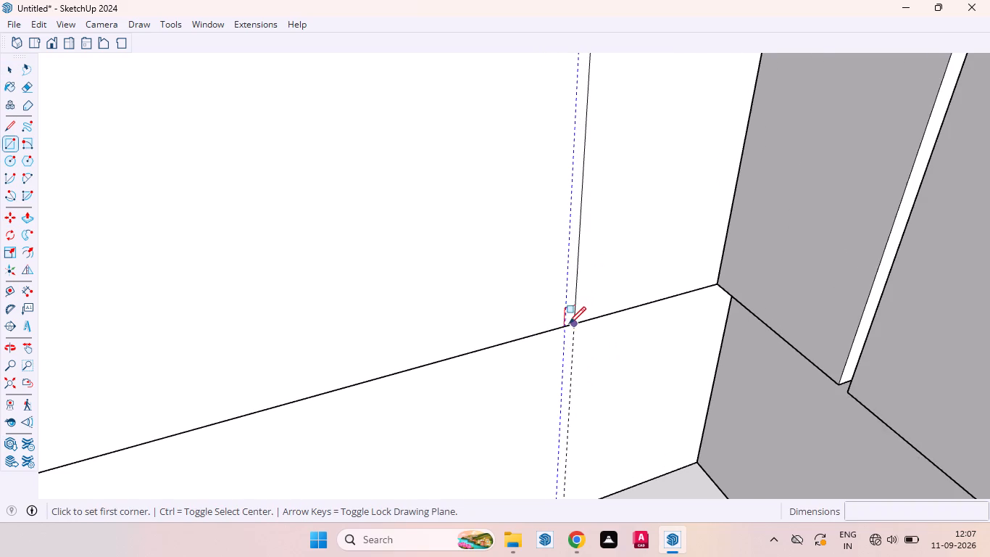
{"action": "left_click", "coordinate": [564, 326]}
{"action": "scroll", "coordinate": [598, 279], "scroll_direction": "down", "scroll_amount": 20}
{"action": "scroll", "coordinate": [598, 279], "scroll_direction": "down", "scroll_amount": 3}
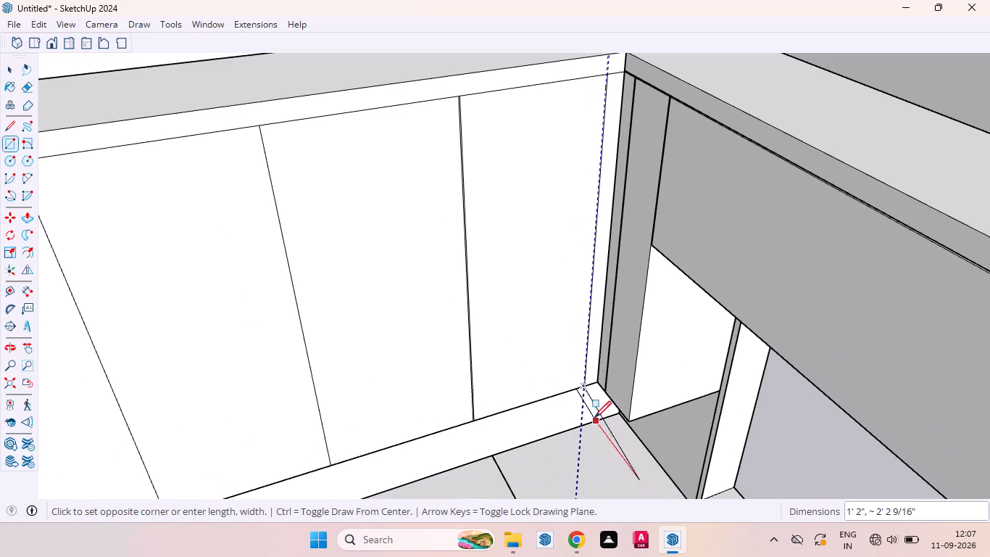
{"action": "scroll", "coordinate": [614, 65], "scroll_direction": "up", "scroll_amount": 20}
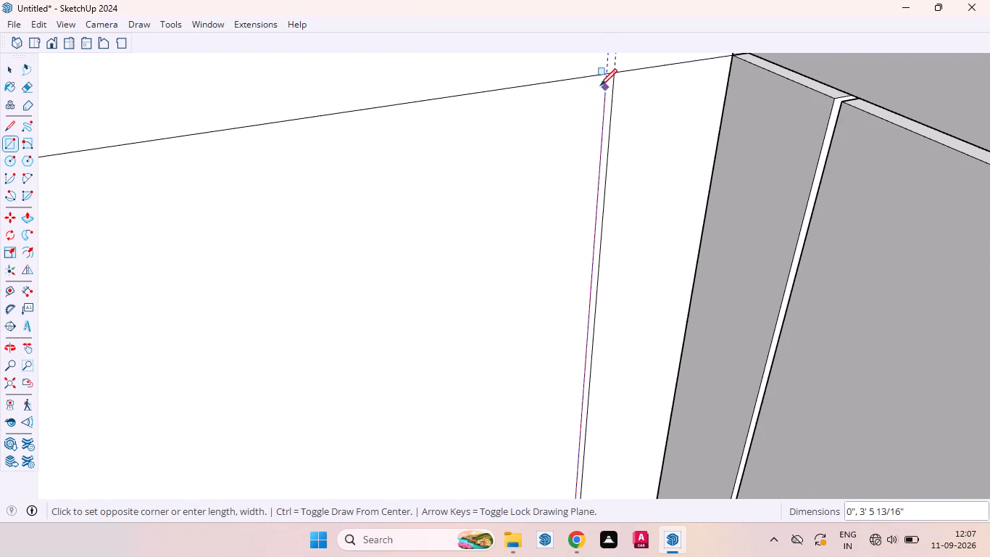
{"action": "left_click", "coordinate": [617, 72]}
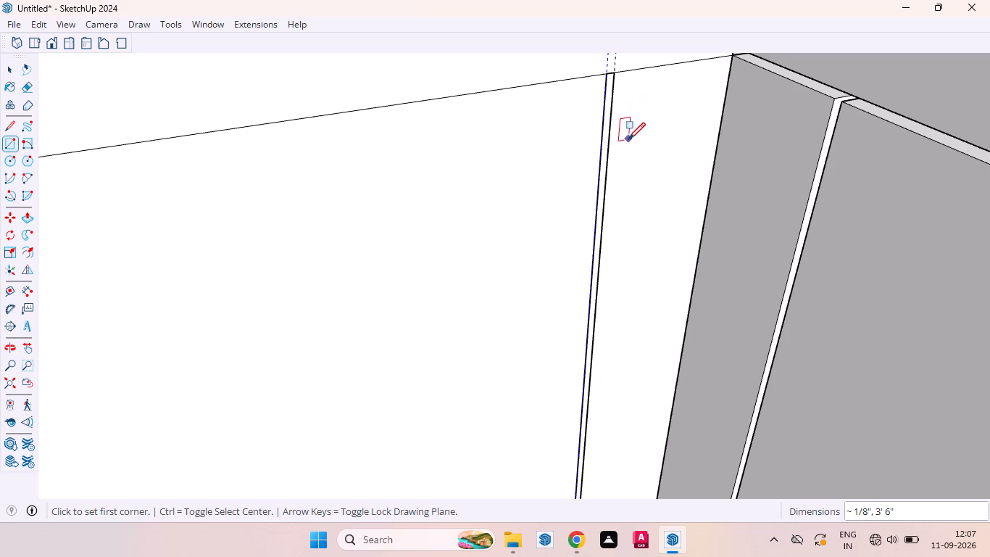
{"action": "key", "text": "space"}
Start the Paint Bucket tool.
{"action": "key", "text": "b"}
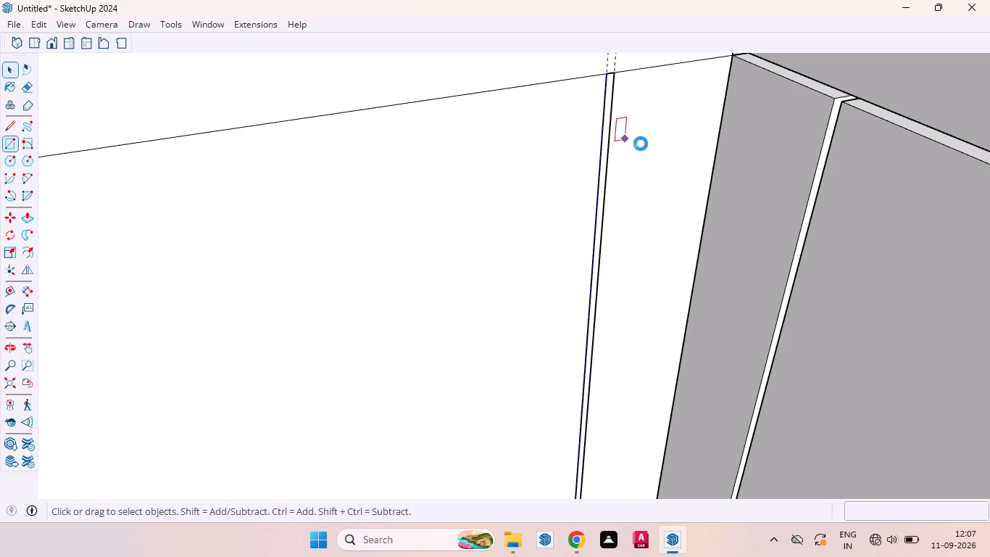
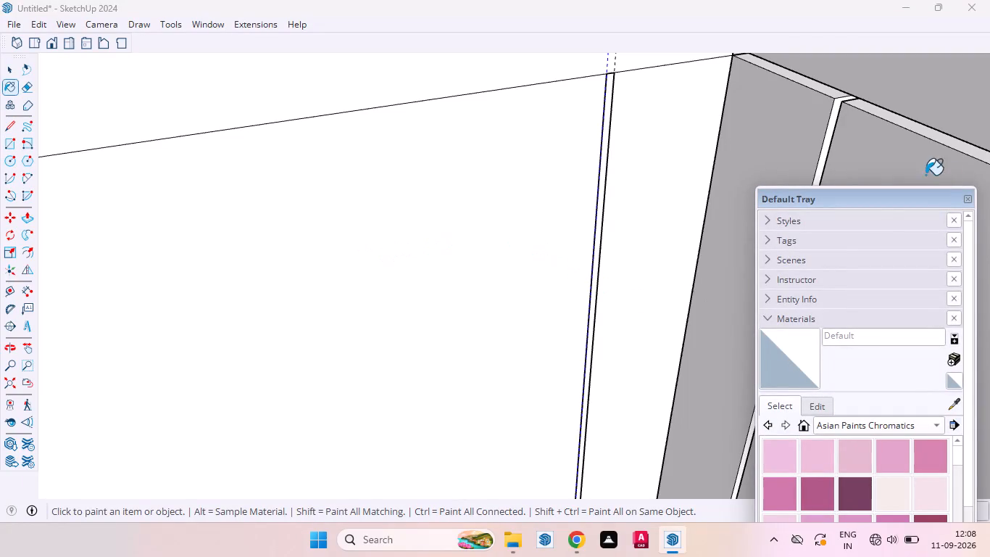
Close the floating Default Tray so it no longer covers the model.
{"action": "left_click_drag", "start_coordinate": [942, 199], "coordinate": [931, 121]}
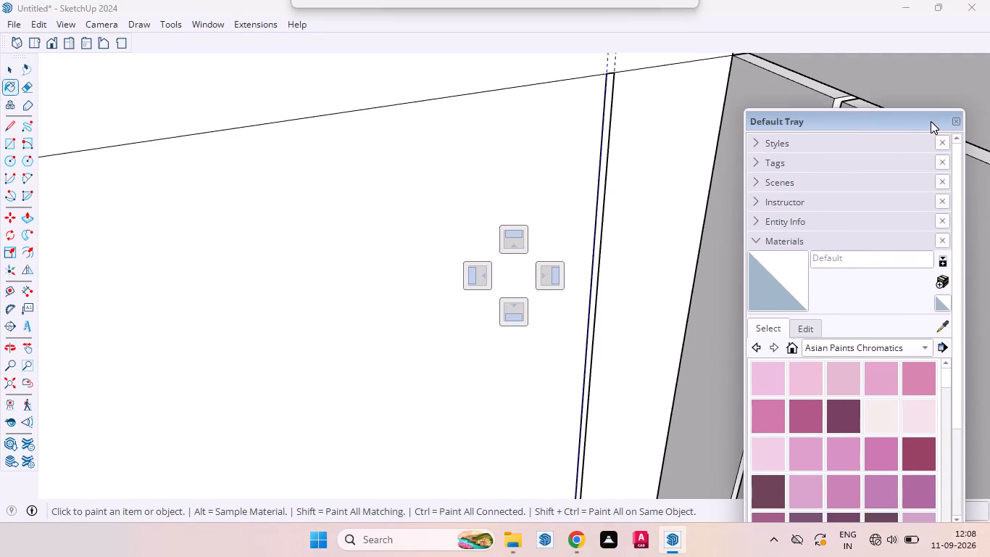
{"action": "left_click_drag", "start_coordinate": [931, 121], "coordinate": [931, 98]}
{"action": "left_click", "coordinate": [958, 96]}
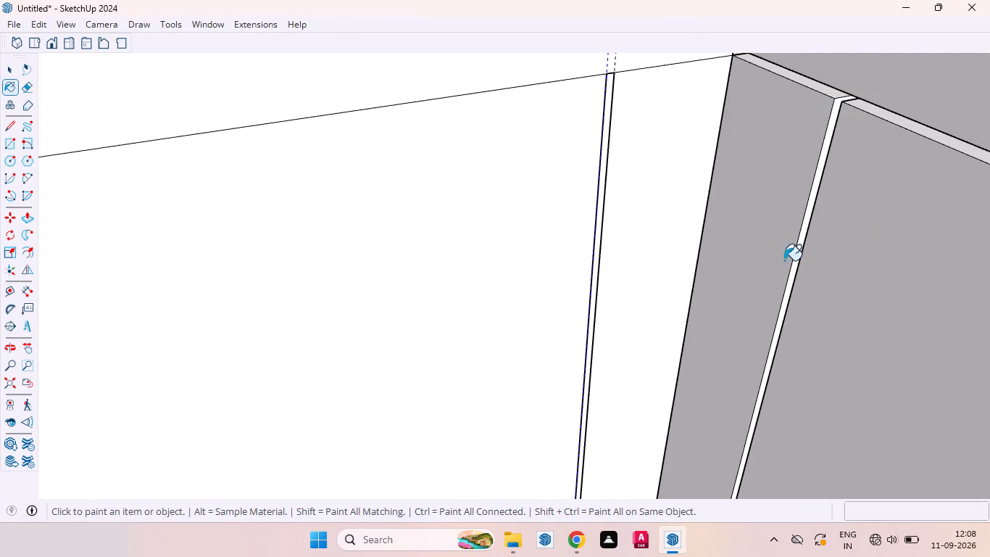
Inside the wall cabinet group, draw a full-height rectangle over the narrow gap between the last door and the corner filler.
{"action": "key", "text": "space"}
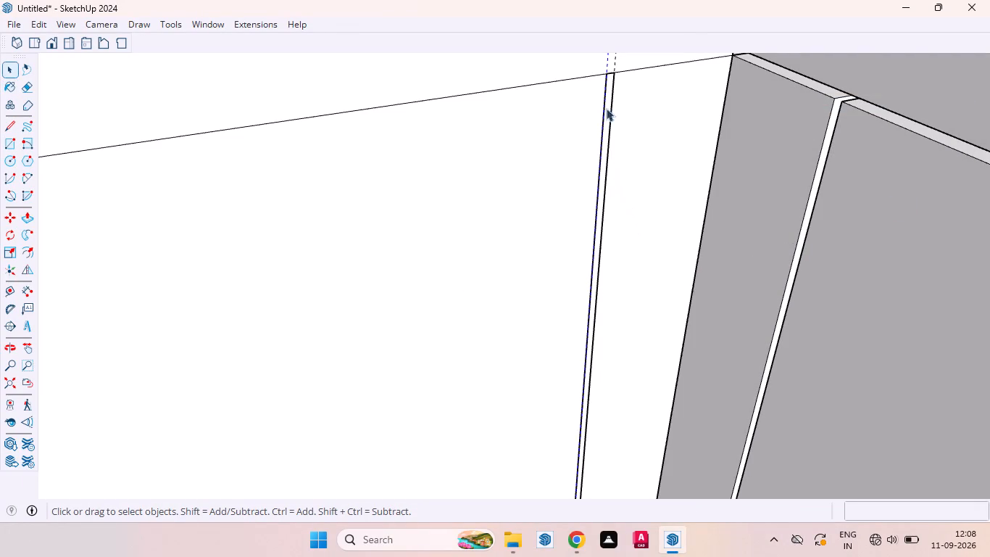
{"action": "scroll", "coordinate": [602, 95], "scroll_direction": "up", "scroll_amount": 3}
{"action": "left_click", "coordinate": [610, 95]}
{"action": "triple_click", "coordinate": [606, 135]}
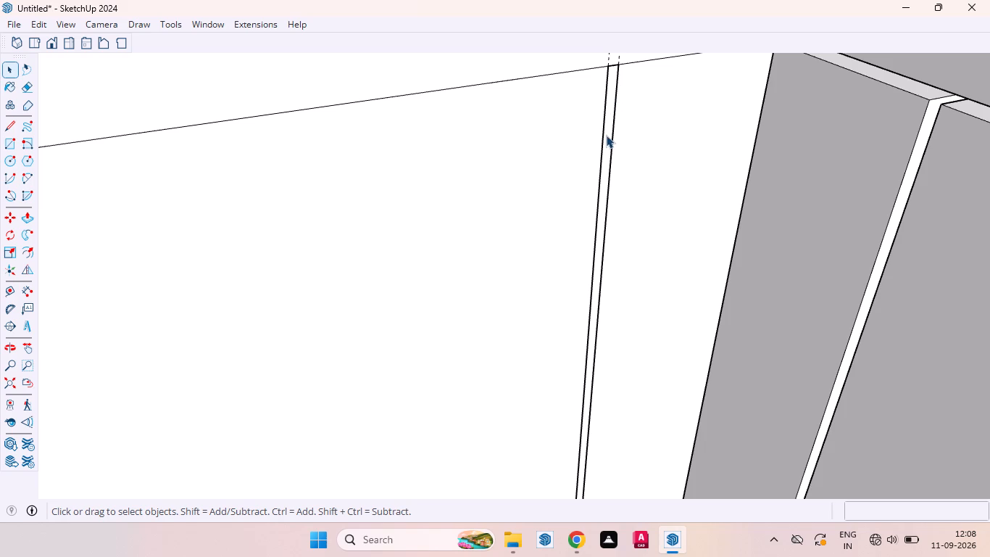
{"action": "left_click_drag", "start_coordinate": [612, 135], "coordinate": [620, 134]}
{"action": "left_click", "coordinate": [626, 134]}
{"action": "triple_click", "coordinate": [635, 129]}
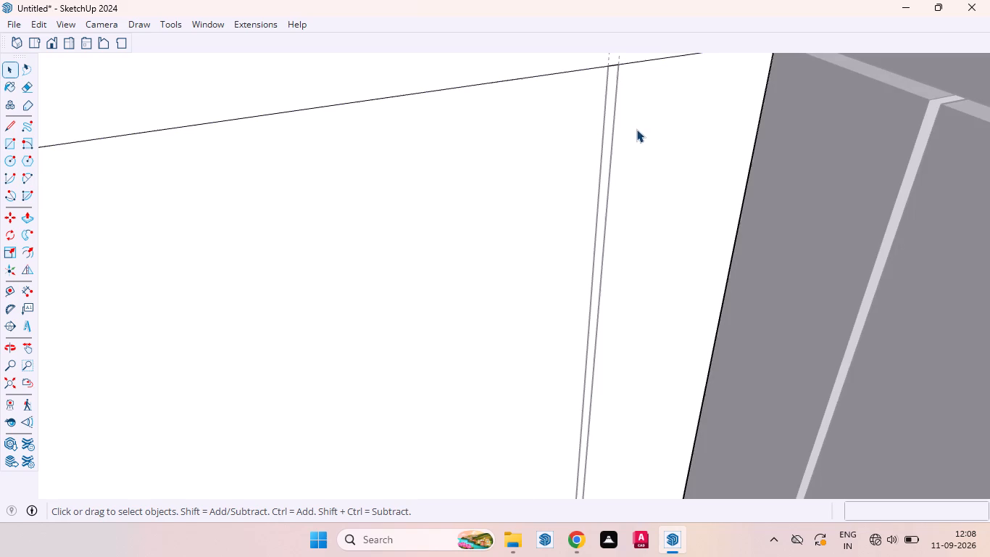
{"action": "left_click", "coordinate": [638, 133]}
{"action": "left_click", "coordinate": [610, 117]}
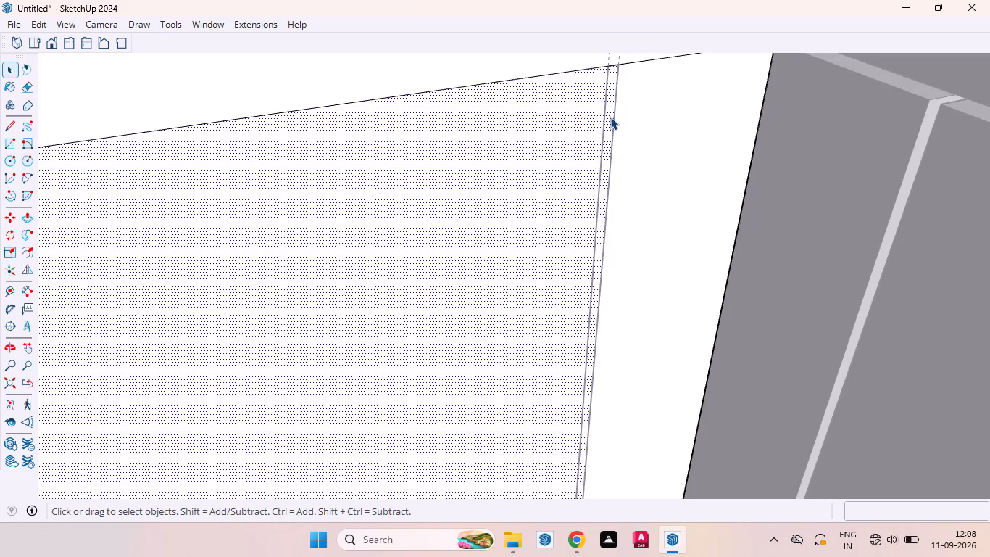
{"action": "middle_click_drag", "start_coordinate": [633, 220], "coordinate": [542, 207]}
{"action": "scroll", "coordinate": [543, 209], "scroll_direction": "up", "scroll_amount": 1}
{"action": "key", "text": "r"}
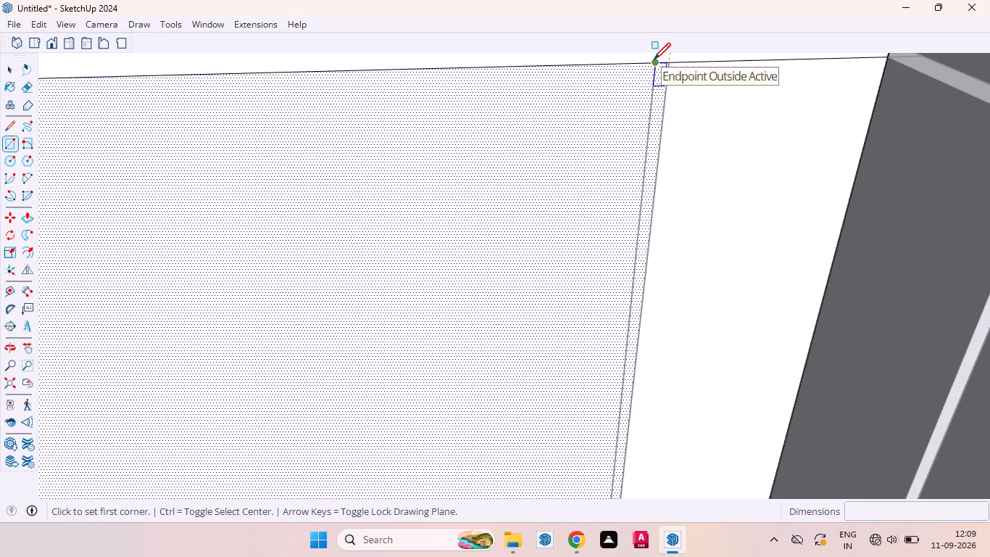
{"action": "left_click", "coordinate": [654, 59]}
{"action": "scroll", "coordinate": [664, 243], "scroll_direction": "down", "scroll_amount": 19}
{"action": "scroll", "coordinate": [682, 170], "scroll_direction": "down", "scroll_amount": 8}
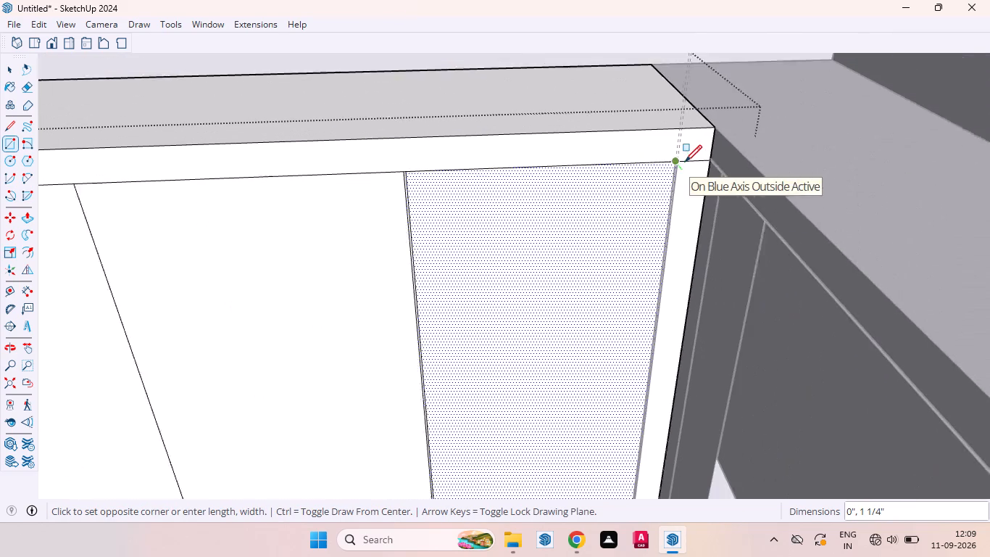
{"action": "scroll", "coordinate": [672, 196], "scroll_direction": "down", "scroll_amount": 7}
{"action": "scroll", "coordinate": [638, 469], "scroll_direction": "up", "scroll_amount": 14}
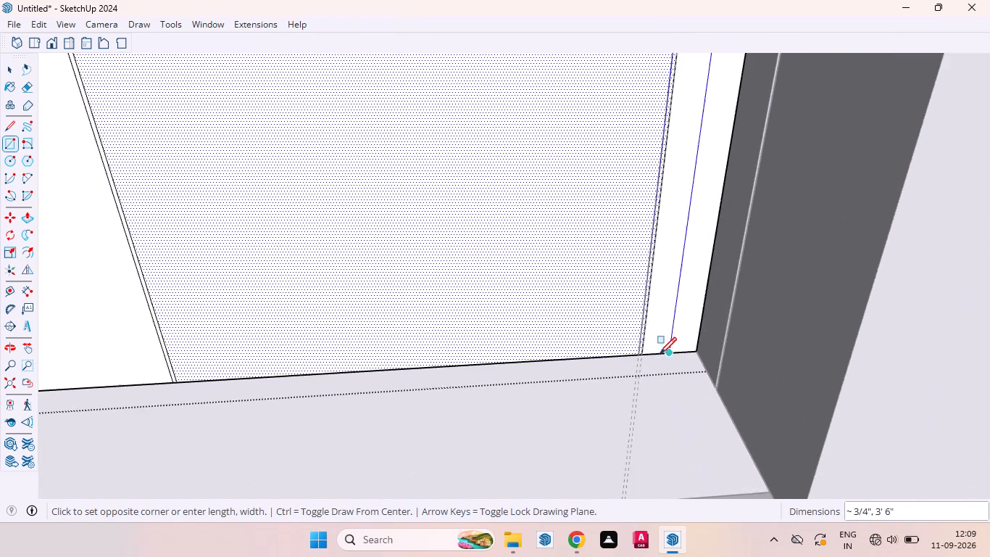
{"action": "scroll", "coordinate": [660, 354], "scroll_direction": "up", "scroll_amount": 7}
{"action": "left_click", "coordinate": [626, 357]}
{"action": "key", "text": "space"}
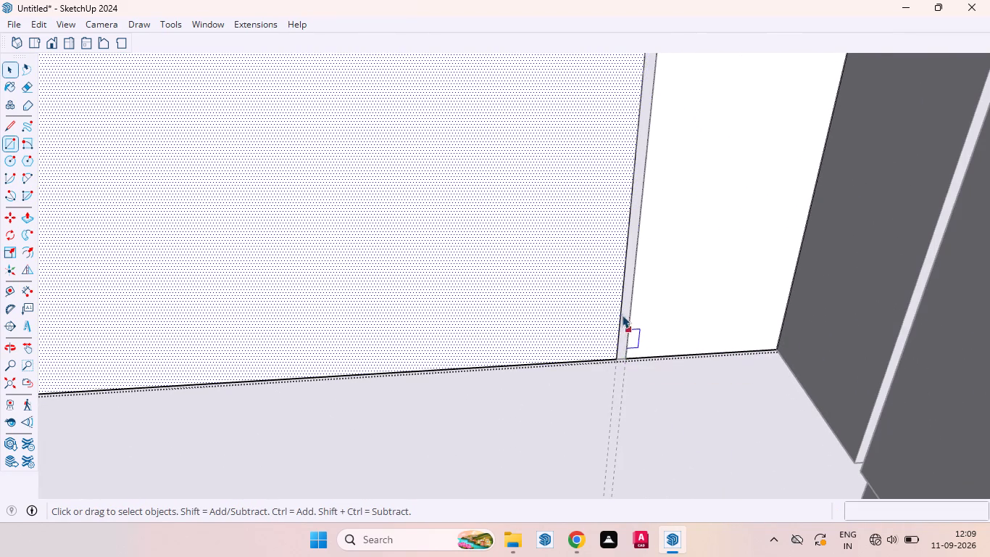
Push the narrow gap face beside the corner filler inward by the previously used distance and leave the cabinet group.
{"action": "left_click", "coordinate": [625, 311]}
{"action": "key", "text": "p"}
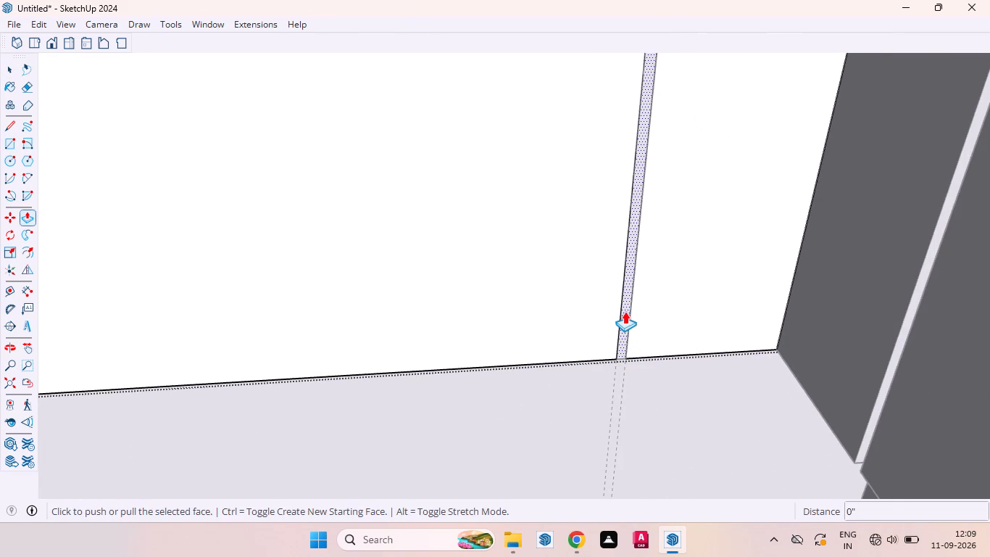
{"action": "double_click", "coordinate": [625, 311]}
{"action": "key", "text": "space"}
{"action": "scroll", "coordinate": [643, 402], "scroll_direction": "down", "scroll_amount": 6}
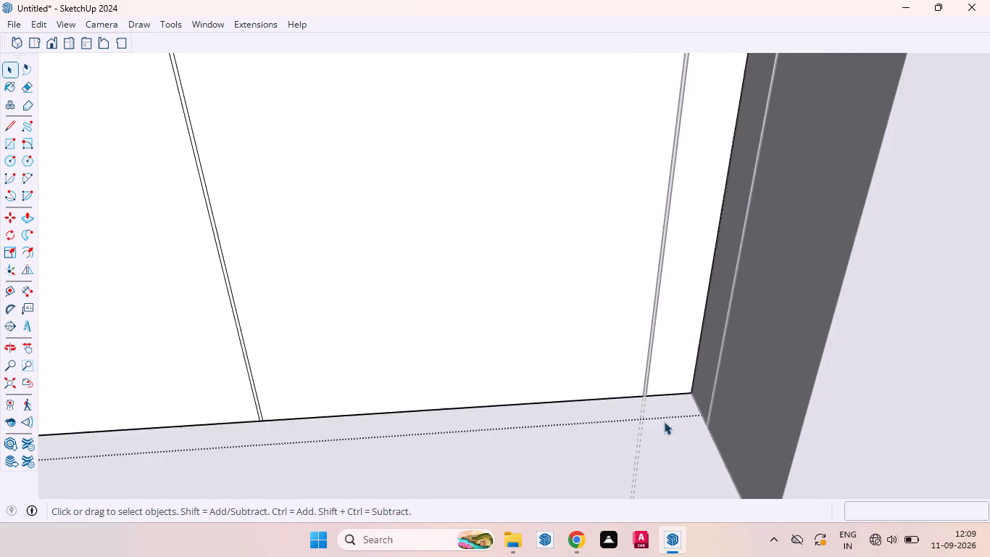
{"action": "scroll", "coordinate": [670, 440], "scroll_direction": "down", "scroll_amount": 13}
{"action": "left_click", "coordinate": [872, 197]}
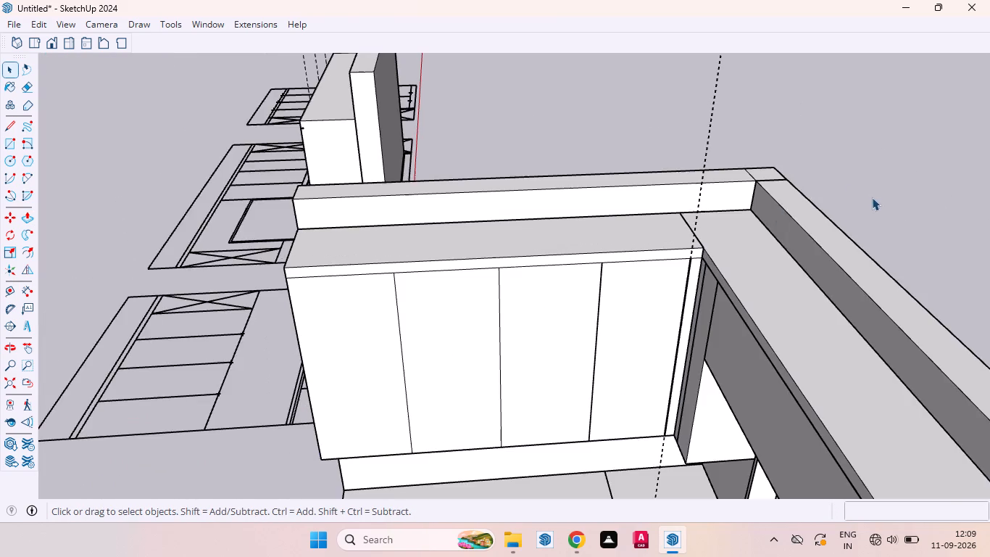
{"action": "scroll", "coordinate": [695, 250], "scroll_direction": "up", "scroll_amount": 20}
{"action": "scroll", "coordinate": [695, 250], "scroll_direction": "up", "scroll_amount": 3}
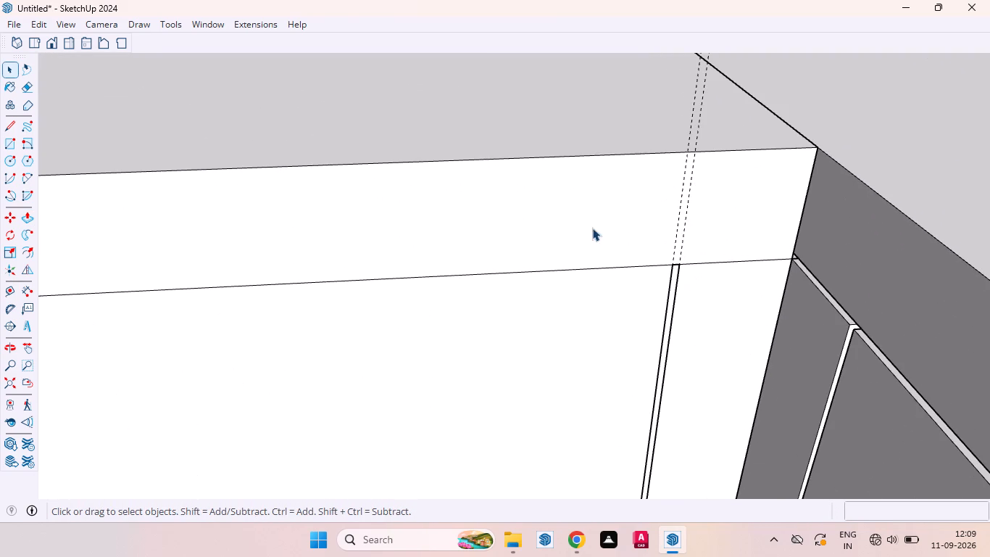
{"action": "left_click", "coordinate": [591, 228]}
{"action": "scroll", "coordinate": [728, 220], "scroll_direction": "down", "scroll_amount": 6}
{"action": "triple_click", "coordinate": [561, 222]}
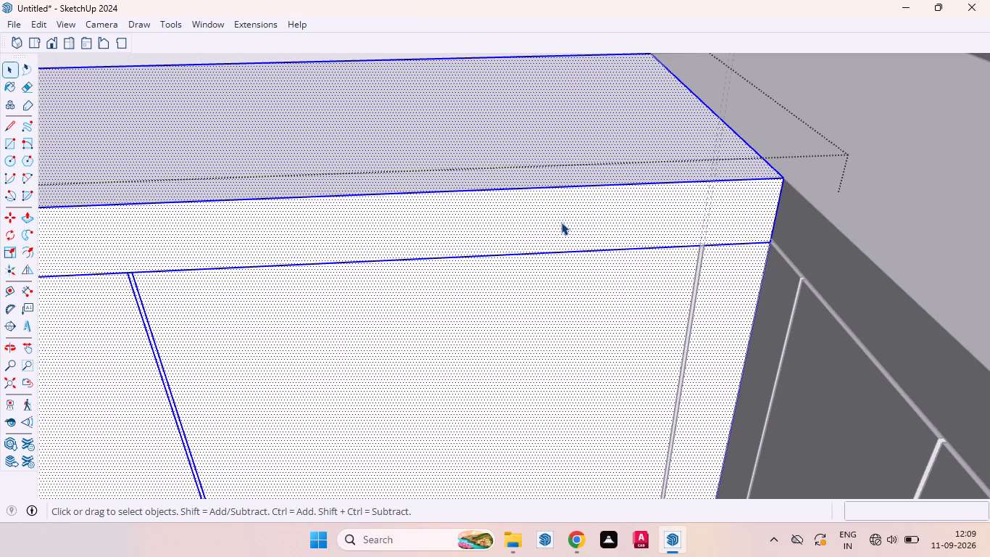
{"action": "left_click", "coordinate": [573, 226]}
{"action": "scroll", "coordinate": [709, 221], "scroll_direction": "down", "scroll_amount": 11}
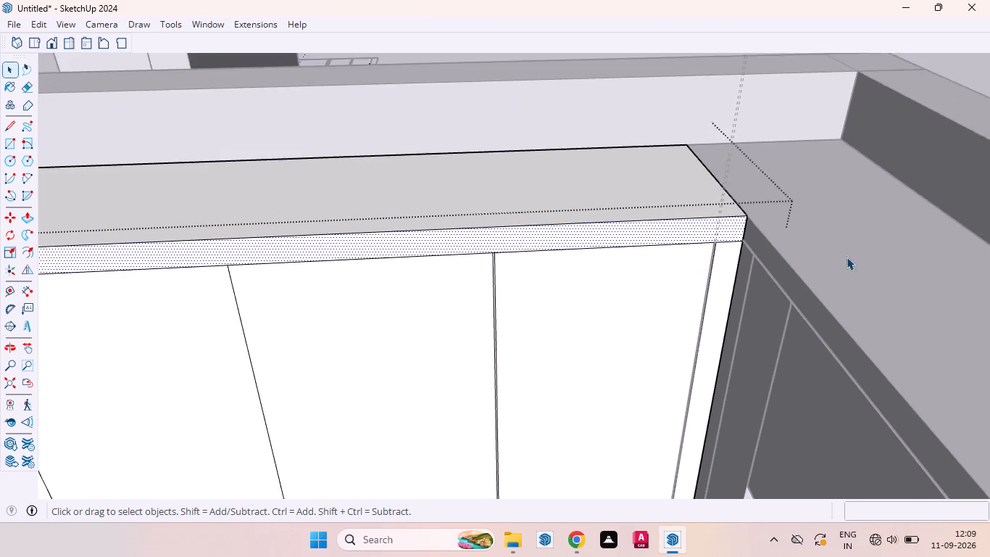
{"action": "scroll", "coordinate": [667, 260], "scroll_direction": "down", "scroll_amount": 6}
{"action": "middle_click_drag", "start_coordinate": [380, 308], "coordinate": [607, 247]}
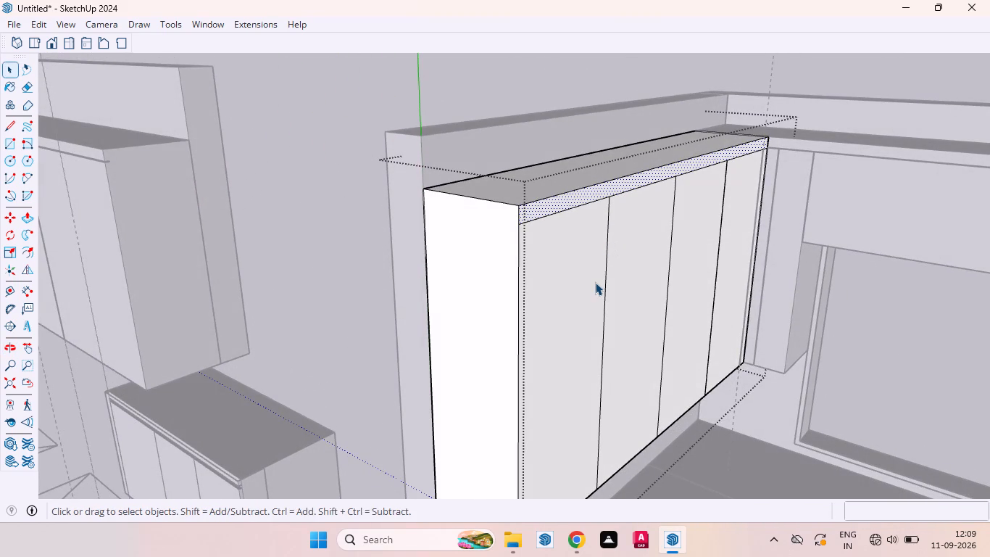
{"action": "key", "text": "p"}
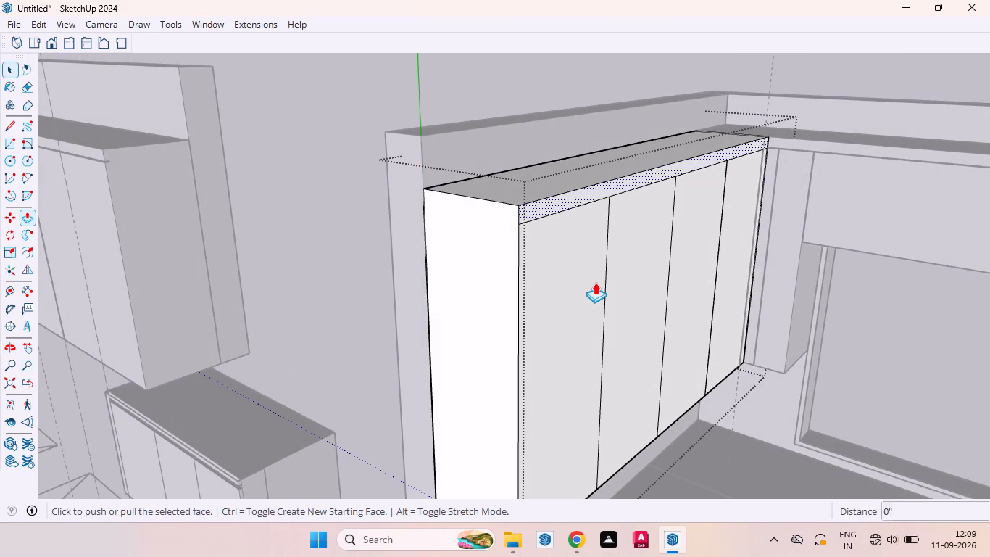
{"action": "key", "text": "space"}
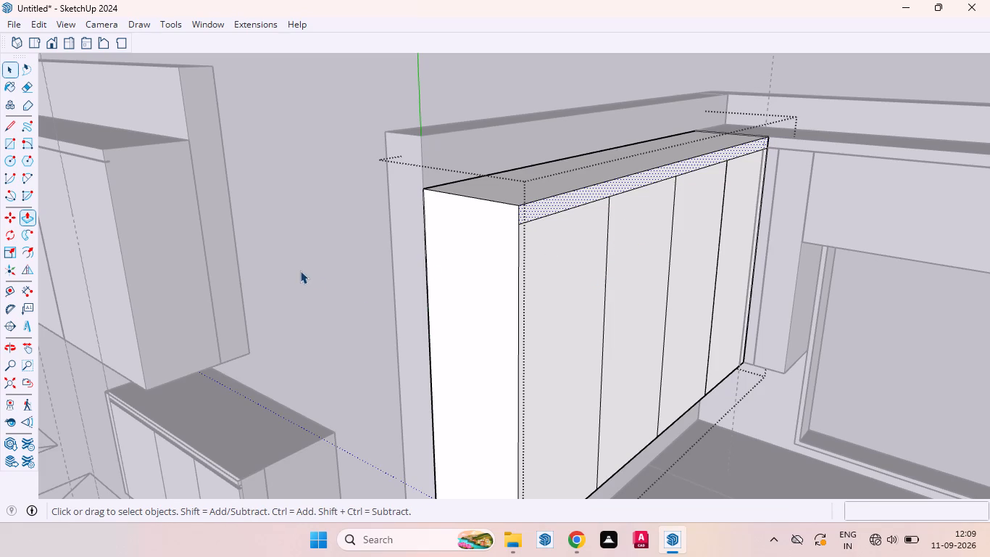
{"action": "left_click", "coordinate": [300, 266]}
Push the long top band above the window-side wall cabinets inward by about 11/16".
{"action": "scroll", "coordinate": [825, 137], "scroll_direction": "up", "scroll_amount": 20}
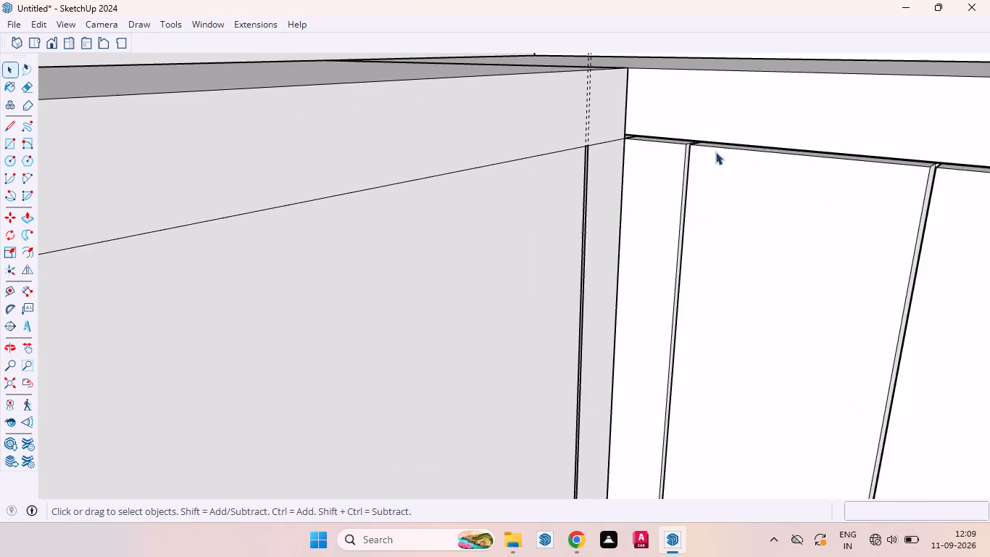
{"action": "middle_click_drag", "start_coordinate": [715, 152], "coordinate": [645, 228]}
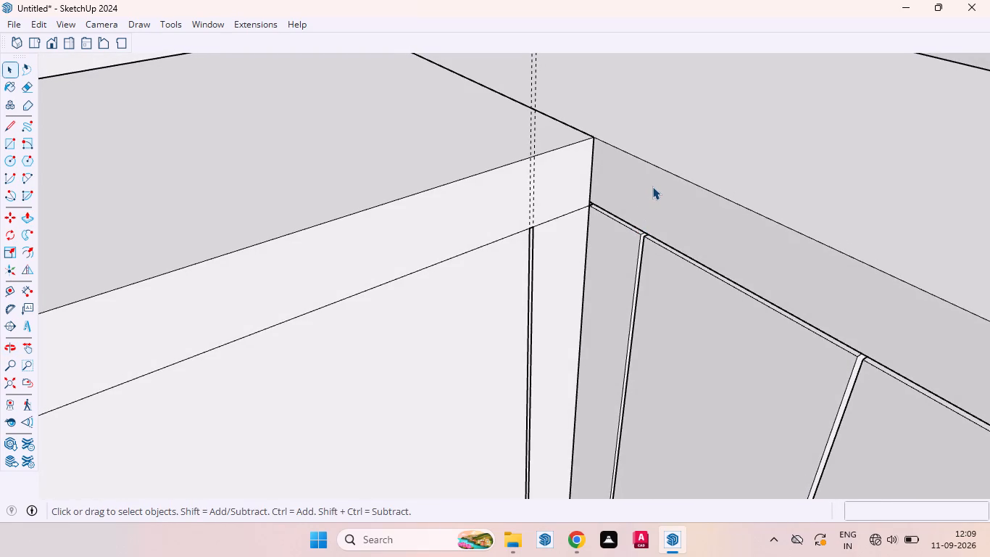
{"action": "left_click", "coordinate": [653, 189]}
{"action": "scroll", "coordinate": [587, 224], "scroll_direction": "down", "scroll_amount": 6}
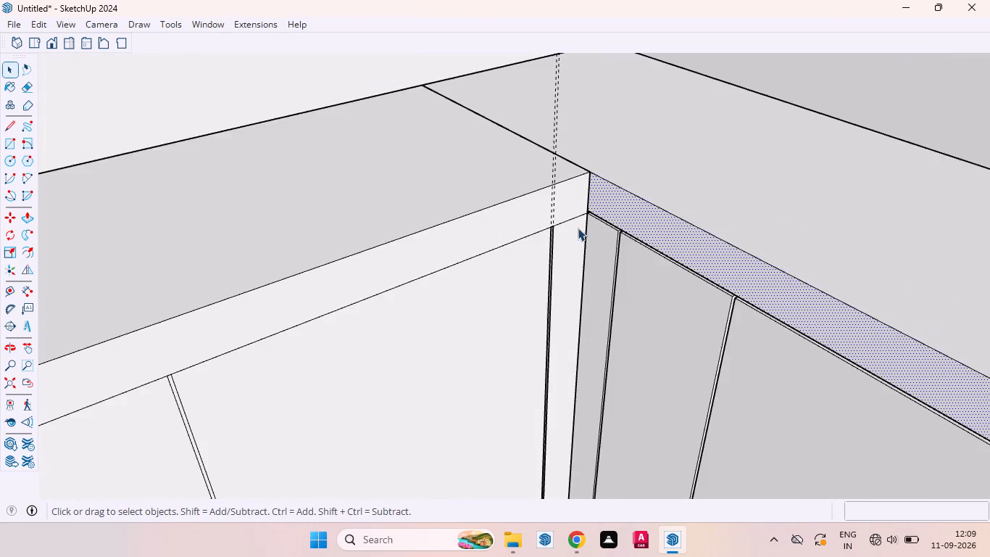
{"action": "scroll", "coordinate": [574, 218], "scroll_direction": "down", "scroll_amount": 10}
{"action": "scroll", "coordinate": [583, 101], "scroll_direction": "up", "scroll_amount": 1}
{"action": "scroll", "coordinate": [583, 101], "scroll_direction": "down", "scroll_amount": 8}
{"action": "scroll", "coordinate": [561, 220], "scroll_direction": "down", "scroll_amount": 3}
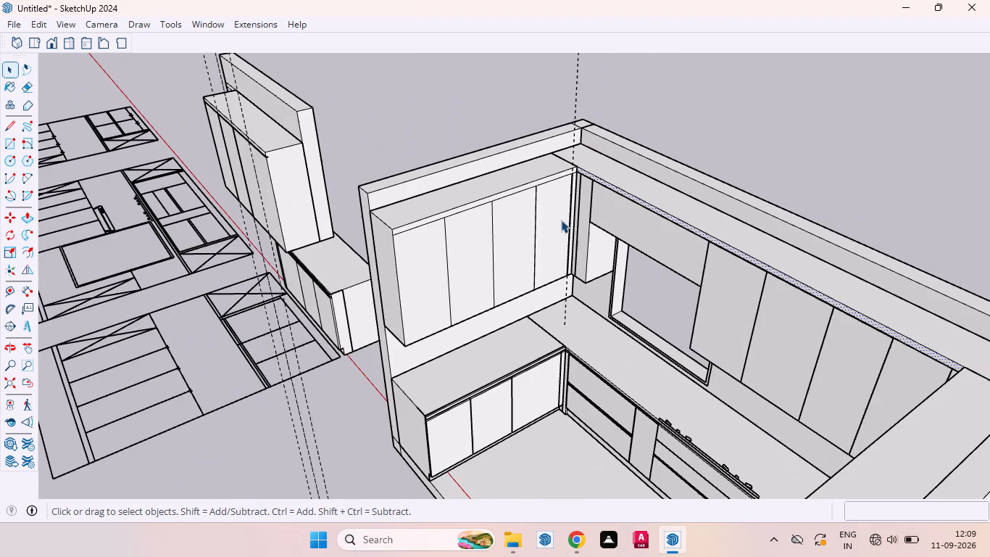
{"action": "key", "text": "p"}
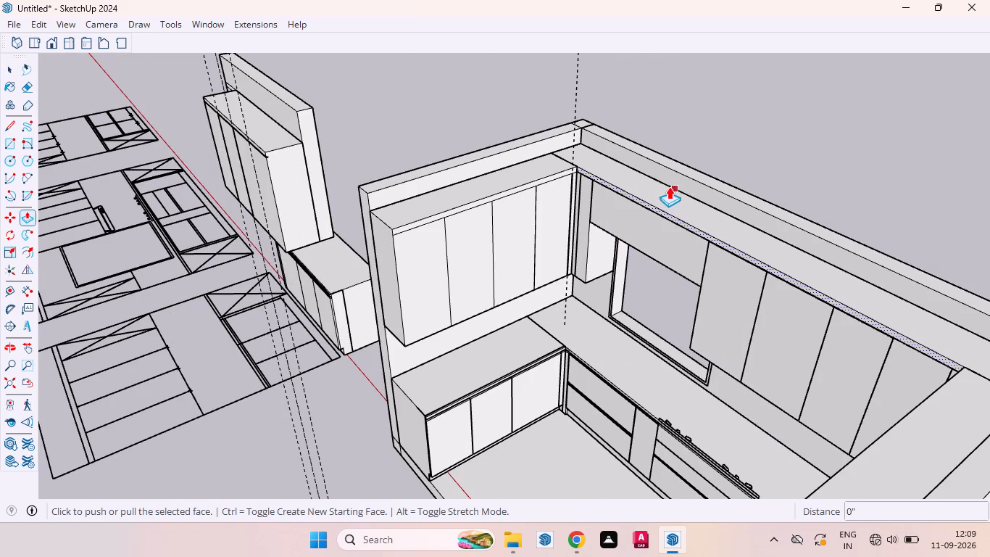
{"action": "scroll", "coordinate": [668, 186], "scroll_direction": "up", "scroll_amount": 16}
{"action": "left_click_drag", "start_coordinate": [504, 146], "coordinate": [516, 145]}
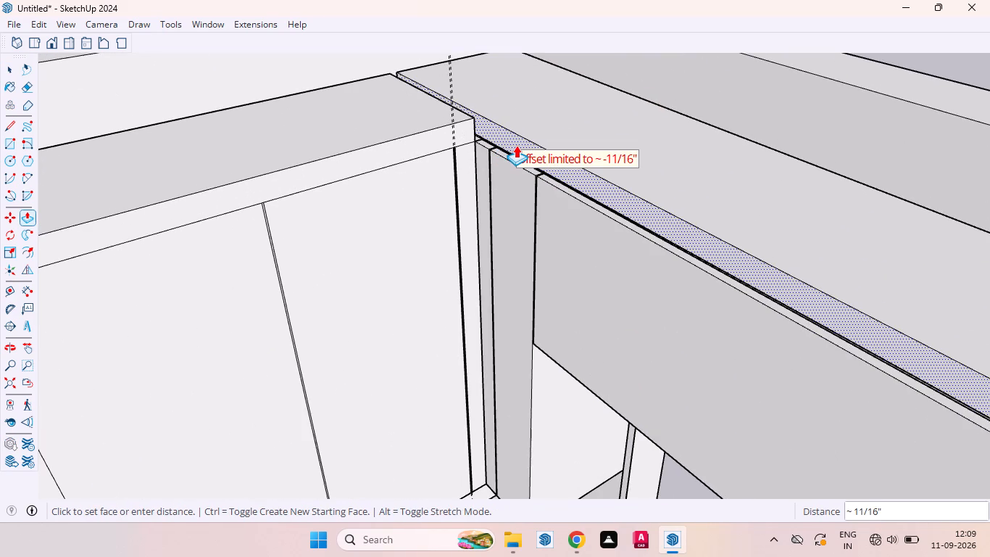
{"action": "left_click_drag", "start_coordinate": [516, 145], "coordinate": [518, 145]}
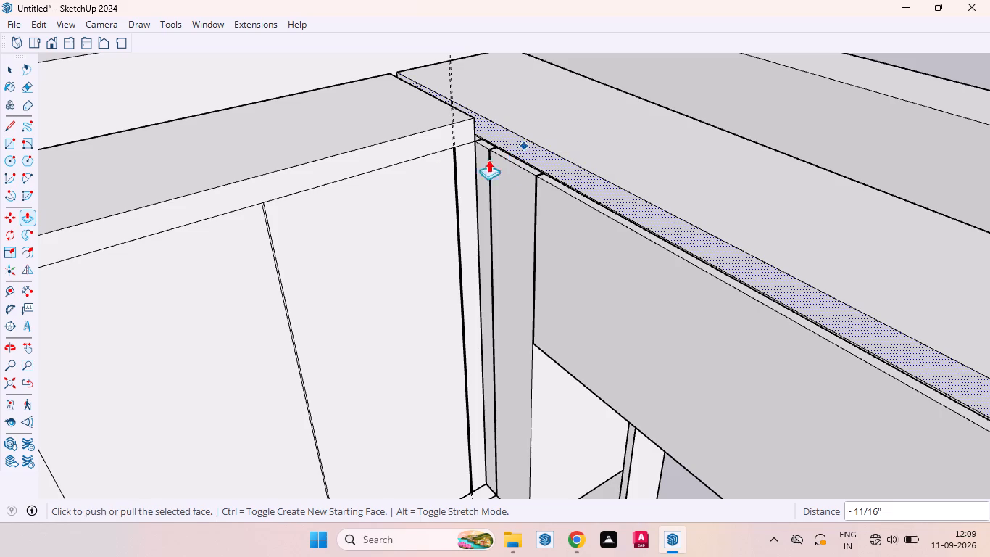
{"action": "key", "text": "space"}
Push the top band above the doors of the adjoining four-door wall cabinet inward by the same distance.
{"action": "left_click", "coordinate": [417, 147]}
{"action": "double_click", "coordinate": [417, 147]}
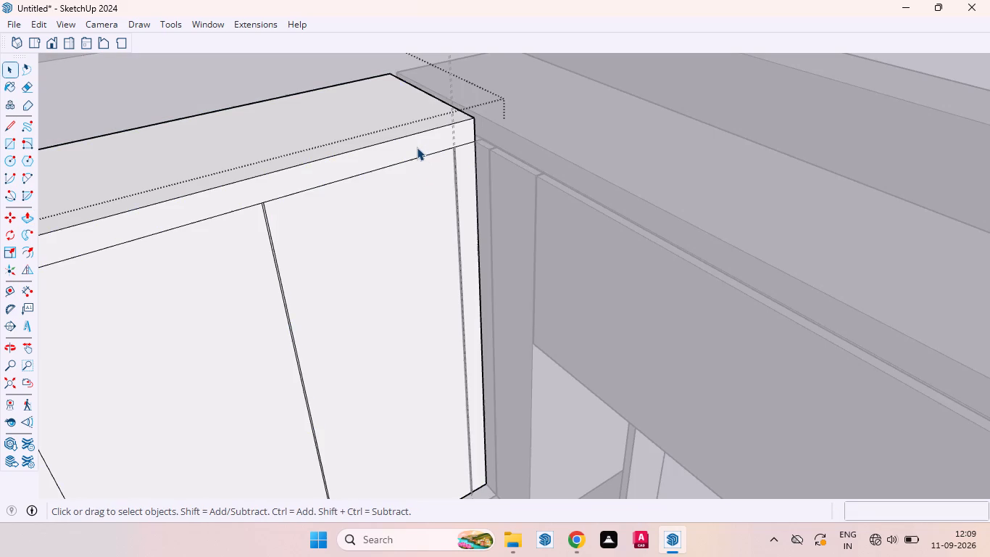
{"action": "left_click", "coordinate": [417, 147]}
{"action": "key", "text": "p"}
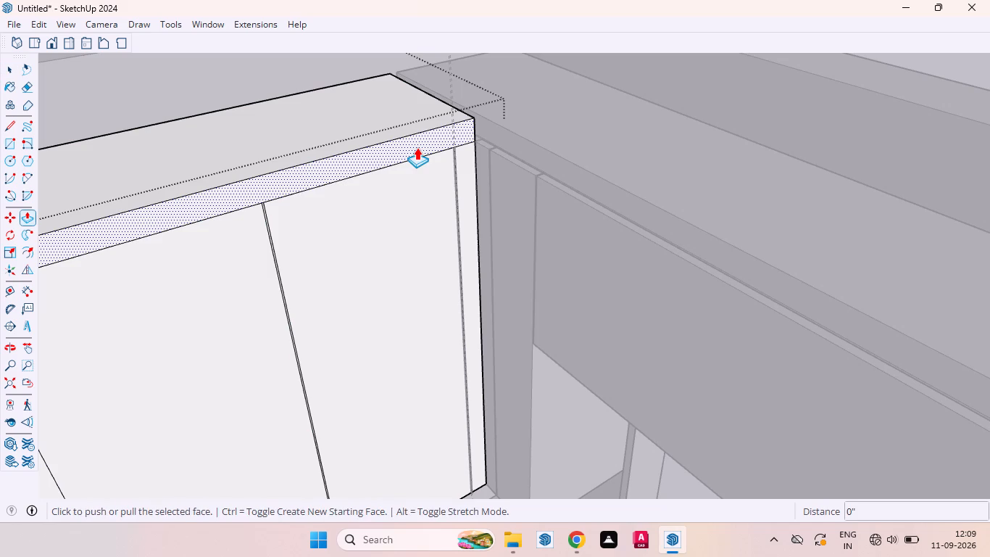
{"action": "double_click", "coordinate": [417, 147]}
{"action": "key", "text": "space"}
Push the narrow vertical gap between the two doors nearest the corner inward 18 mm and leave the cabinet group.
{"action": "scroll", "coordinate": [270, 195], "scroll_direction": "up", "scroll_amount": 3}
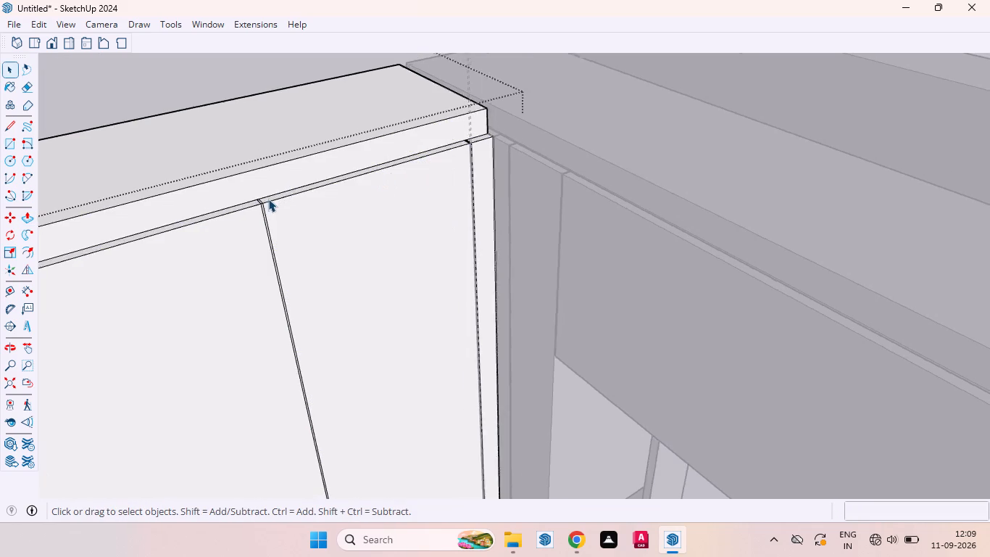
{"action": "scroll", "coordinate": [268, 199], "scroll_direction": "up", "scroll_amount": 15}
{"action": "left_click", "coordinate": [257, 213]}
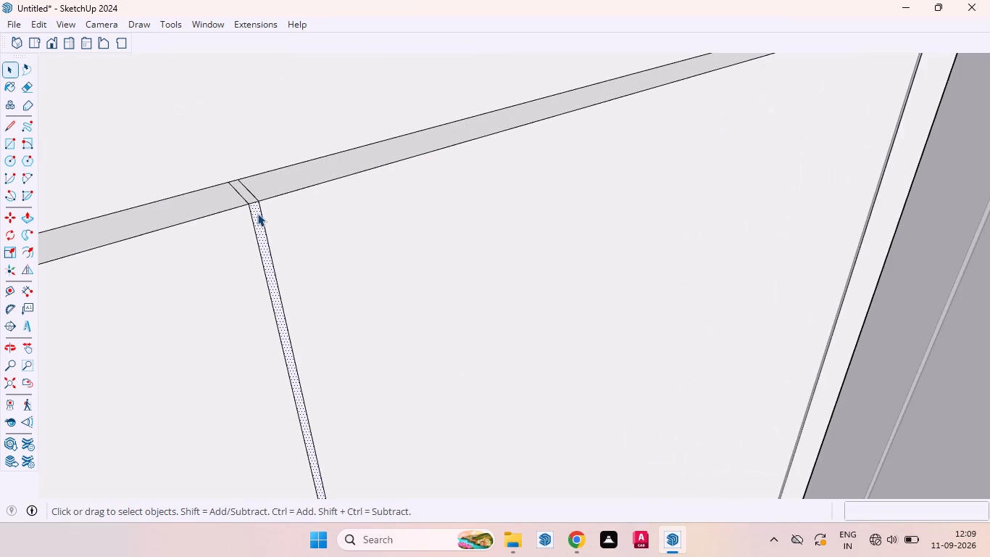
{"action": "key", "text": "p"}
{"action": "left_click_drag", "start_coordinate": [257, 213], "coordinate": [257, 210]}
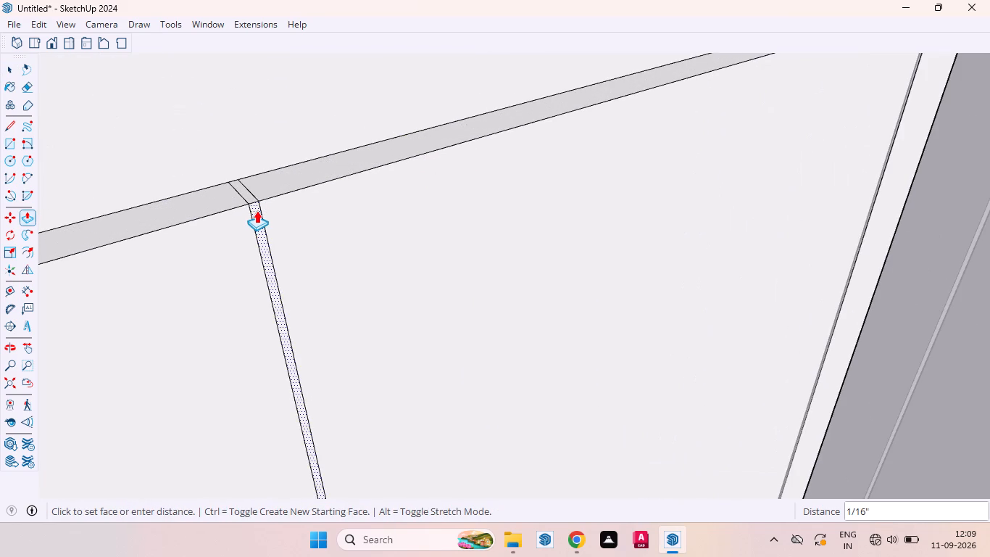
{"action": "left_click_drag", "start_coordinate": [257, 210], "coordinate": [253, 199]}
{"action": "key", "text": "1"}
{"action": "type", "text": "8mm"}
{"action": "key", "text": "Return"}
{"action": "key", "text": "space"}
{"action": "scroll", "coordinate": [399, 233], "scroll_direction": "down", "scroll_amount": 8}
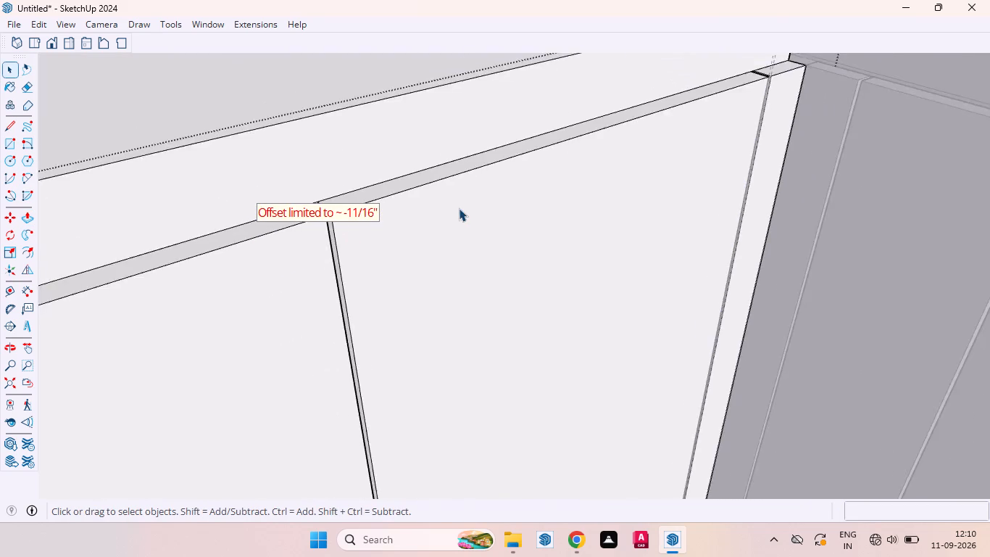
{"action": "scroll", "coordinate": [459, 208], "scroll_direction": "down", "scroll_amount": 20}
{"action": "scroll", "coordinate": [459, 208], "scroll_direction": "down", "scroll_amount": 5}
{"action": "left_click", "coordinate": [757, 203]}
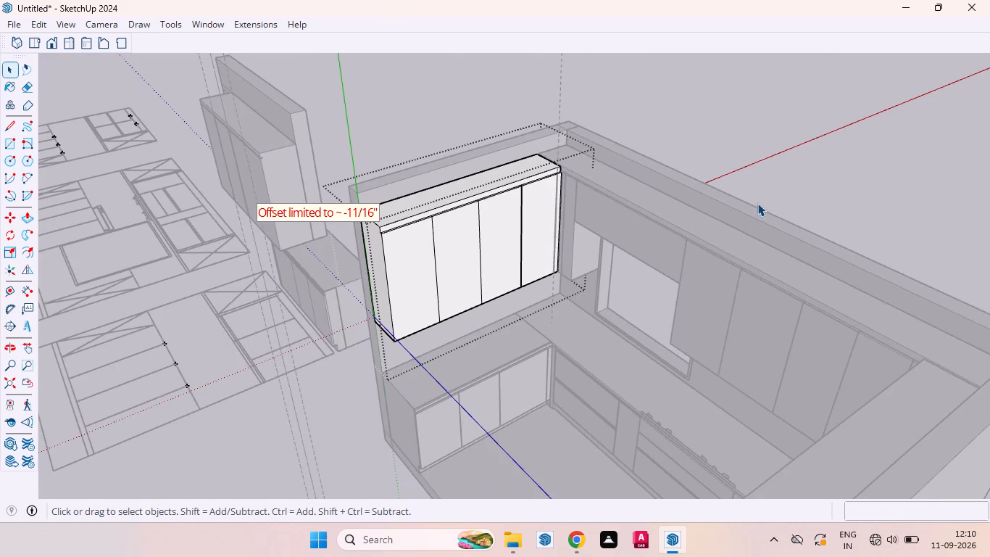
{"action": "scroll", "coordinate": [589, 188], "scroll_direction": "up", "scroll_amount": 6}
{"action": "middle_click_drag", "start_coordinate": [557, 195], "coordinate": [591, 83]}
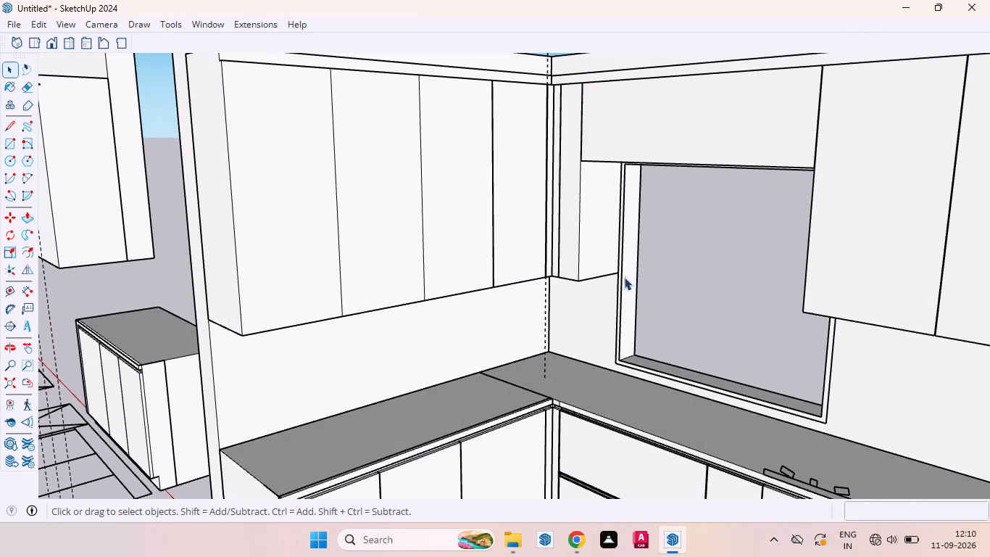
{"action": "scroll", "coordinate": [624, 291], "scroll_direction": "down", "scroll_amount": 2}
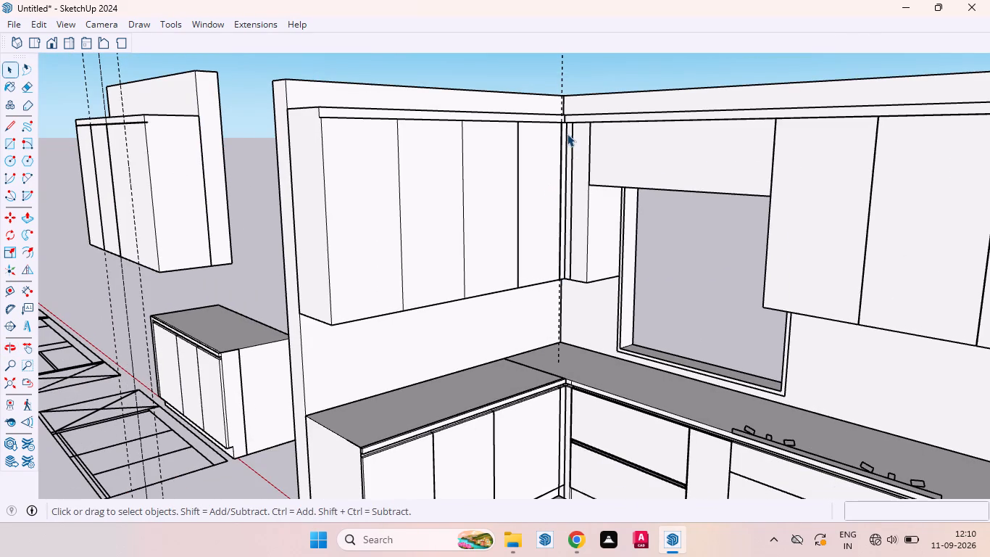
Open the four-door wall cabinet group for editing at its end beside the window-side cabinets.
{"action": "middle_click_drag", "start_coordinate": [567, 133], "coordinate": [515, 339]}
{"action": "scroll", "coordinate": [562, 185], "scroll_direction": "up", "scroll_amount": 6}
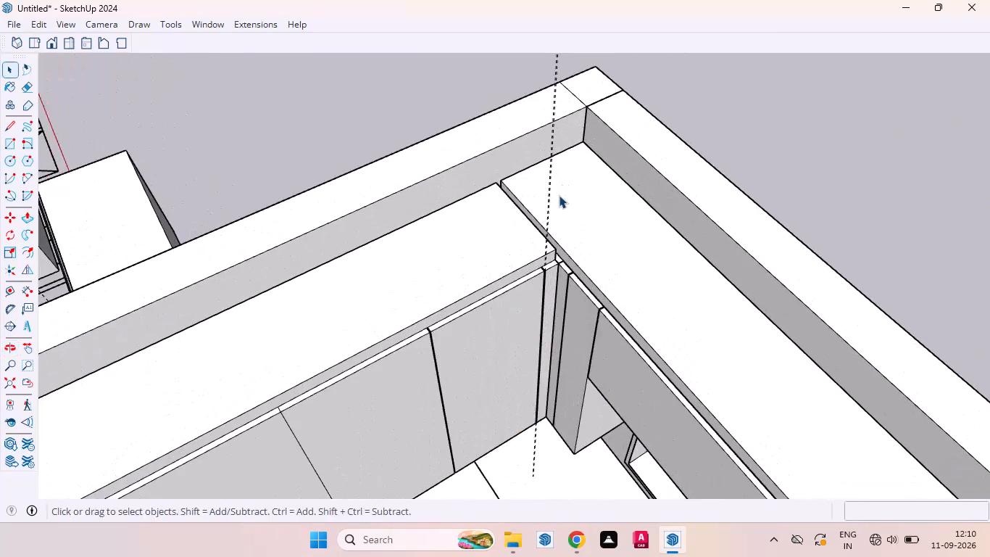
{"action": "scroll", "coordinate": [559, 195], "scroll_direction": "up", "scroll_amount": 4}
{"action": "middle_click_drag", "start_coordinate": [564, 283], "coordinate": [481, 243]}
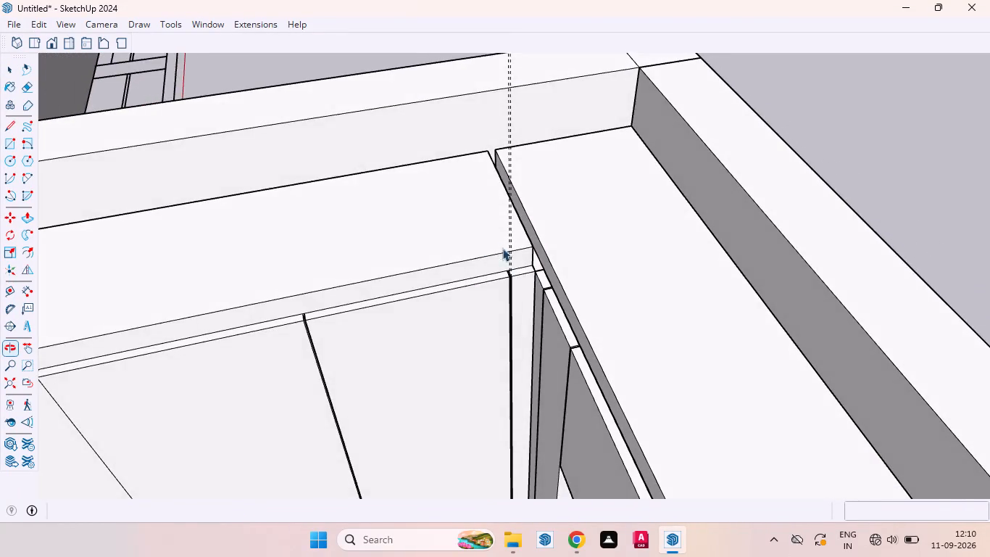
{"action": "scroll", "coordinate": [528, 269], "scroll_direction": "up", "scroll_amount": 5}
{"action": "middle_click_drag", "start_coordinate": [513, 302], "coordinate": [541, 268]}
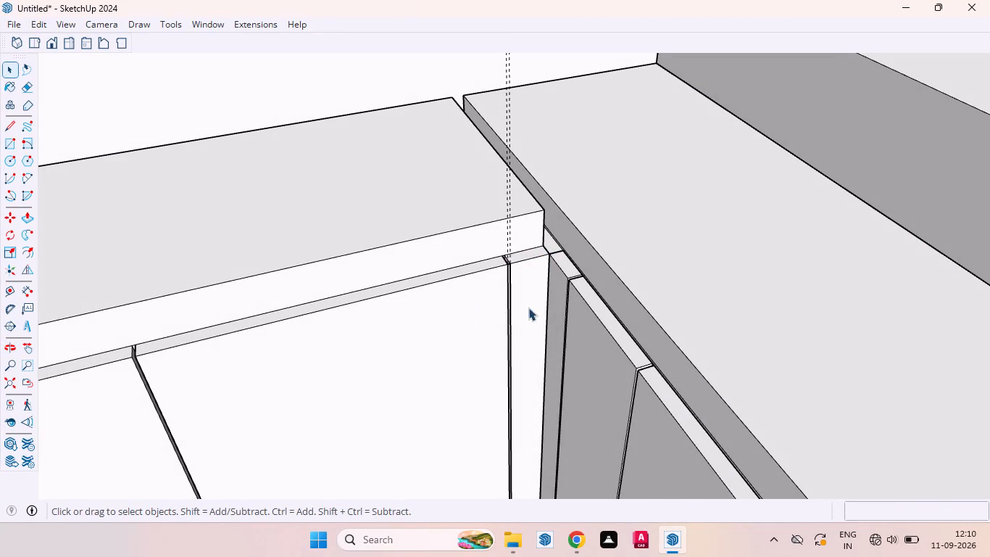
{"action": "middle_click_drag", "start_coordinate": [508, 303], "coordinate": [539, 379]}
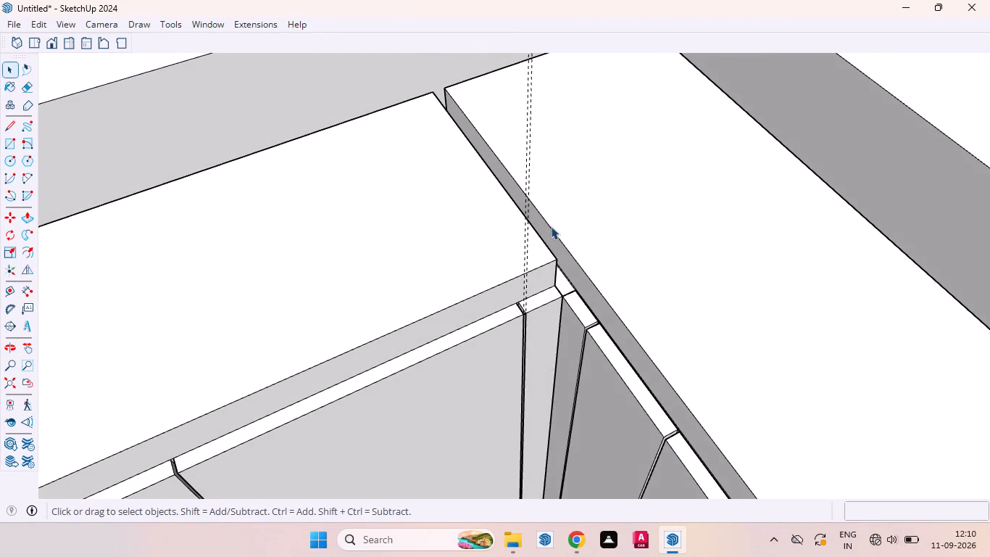
{"action": "scroll", "coordinate": [550, 226], "scroll_direction": "up", "scroll_amount": 11}
{"action": "middle_click_drag", "start_coordinate": [540, 234], "coordinate": [414, 271]}
{"action": "scroll", "coordinate": [546, 265], "scroll_direction": "up", "scroll_amount": 6}
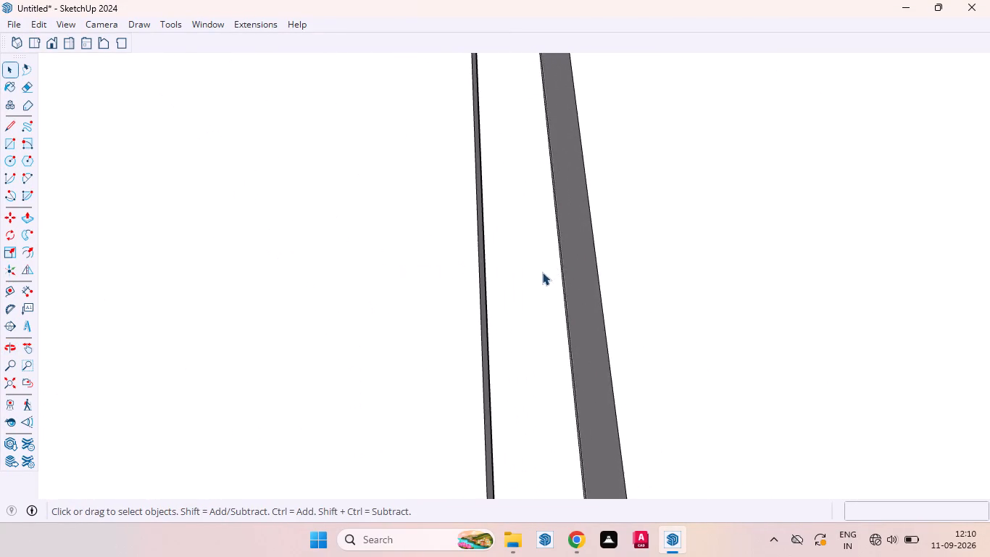
{"action": "middle_click_drag", "start_coordinate": [538, 278], "coordinate": [423, 242]}
{"action": "left_click", "coordinate": [440, 260]}
{"action": "triple_click", "coordinate": [440, 260]}
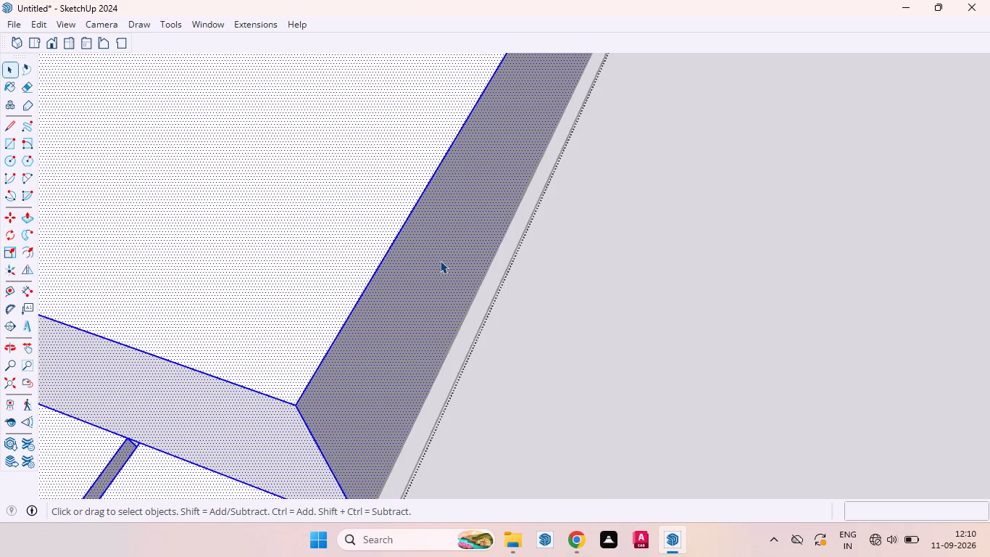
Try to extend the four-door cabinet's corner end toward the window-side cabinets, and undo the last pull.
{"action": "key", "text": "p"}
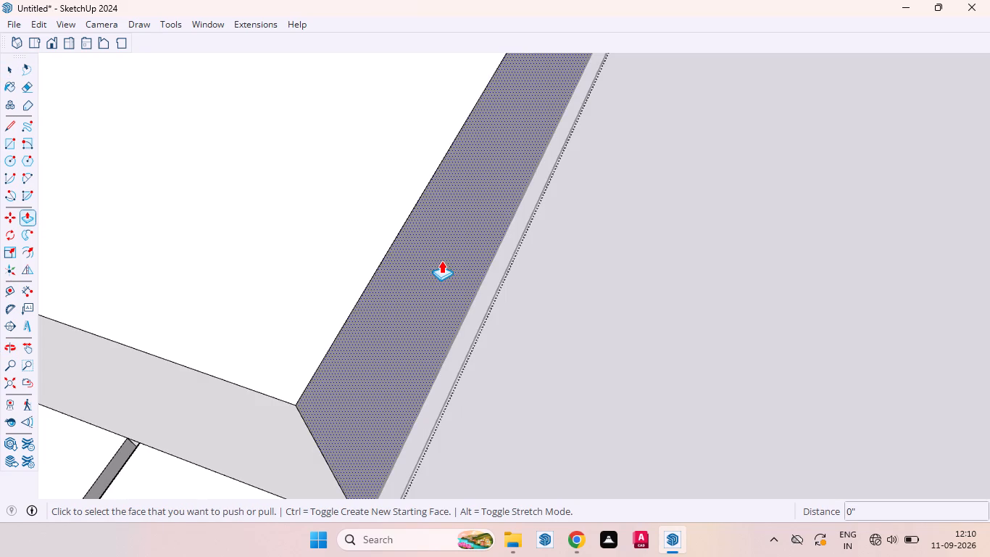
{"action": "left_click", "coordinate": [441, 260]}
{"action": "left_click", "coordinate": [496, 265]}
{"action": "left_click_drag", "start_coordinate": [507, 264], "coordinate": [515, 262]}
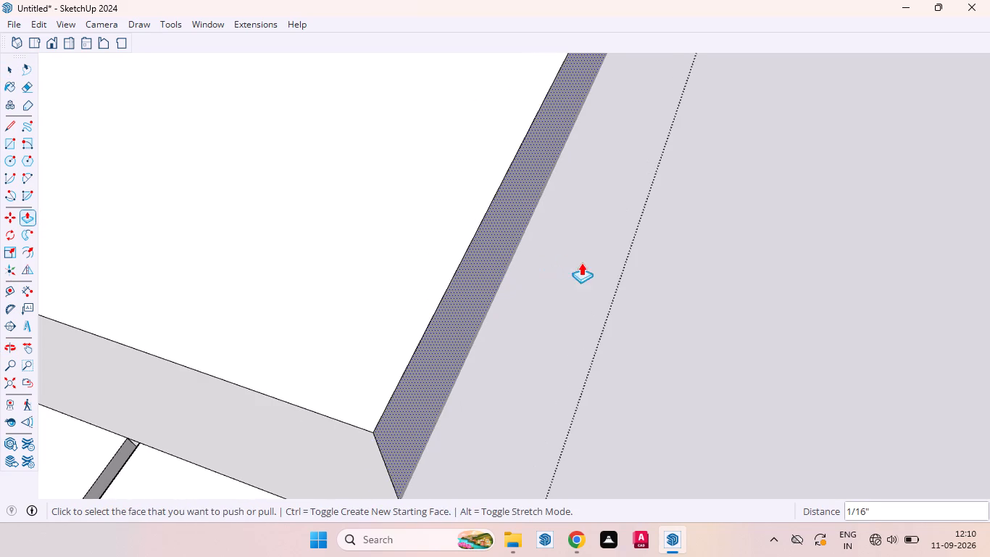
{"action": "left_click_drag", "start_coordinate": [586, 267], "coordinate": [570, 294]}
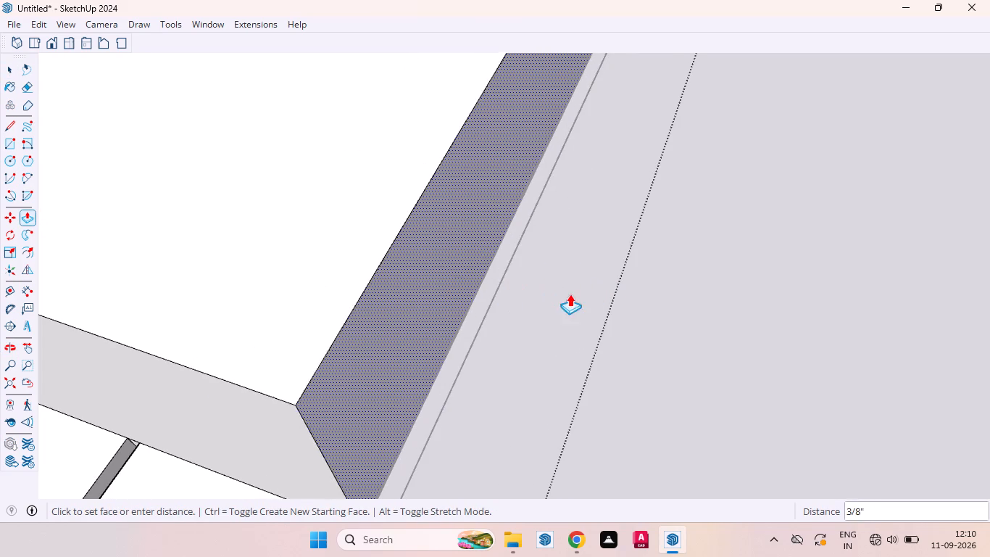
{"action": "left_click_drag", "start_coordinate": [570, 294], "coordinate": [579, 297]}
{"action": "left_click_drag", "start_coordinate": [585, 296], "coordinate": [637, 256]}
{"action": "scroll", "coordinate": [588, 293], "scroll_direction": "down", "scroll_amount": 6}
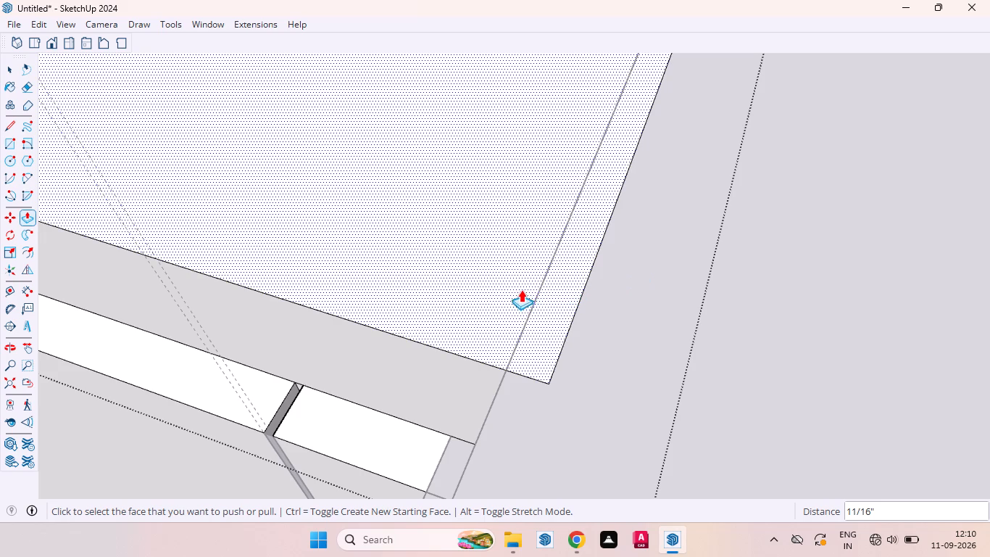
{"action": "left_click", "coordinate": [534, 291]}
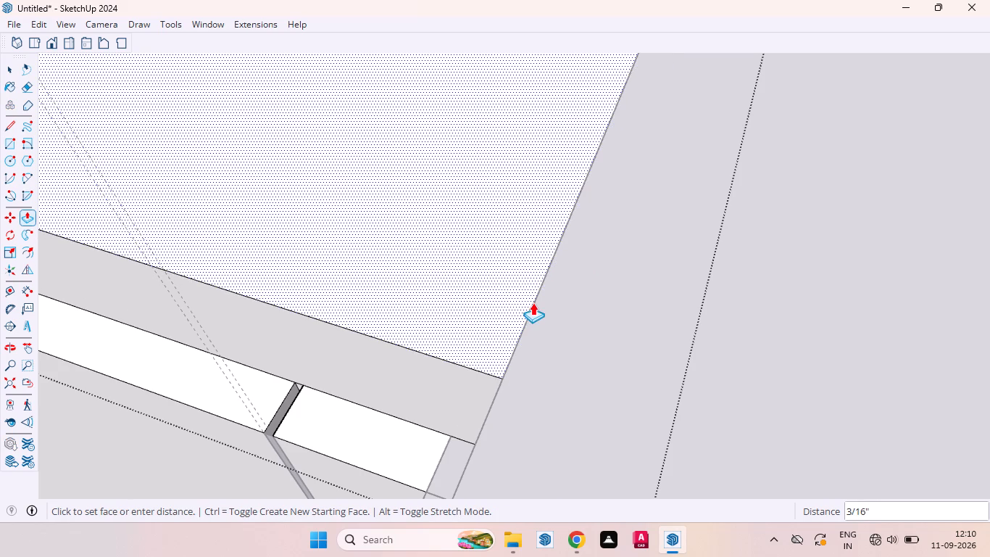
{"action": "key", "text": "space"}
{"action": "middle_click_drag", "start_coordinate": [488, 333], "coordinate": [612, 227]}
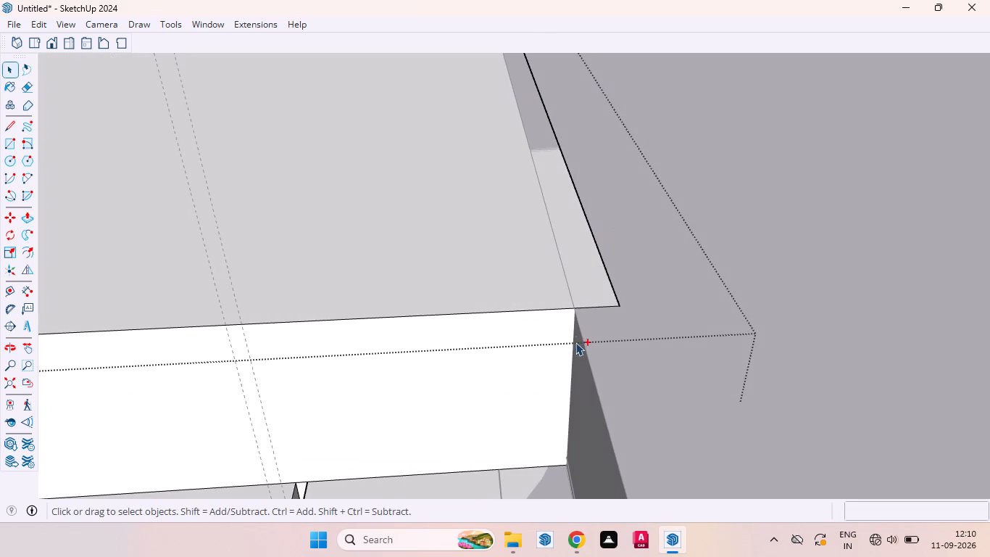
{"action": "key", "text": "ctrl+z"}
Pull the four-door cabinet's corner end face out about 1/4" to the adjoining cabinet's edge and leave the group.
{"action": "middle_click_drag", "start_coordinate": [560, 302], "coordinate": [499, 326]}
{"action": "scroll", "coordinate": [553, 295], "scroll_direction": "up", "scroll_amount": 7}
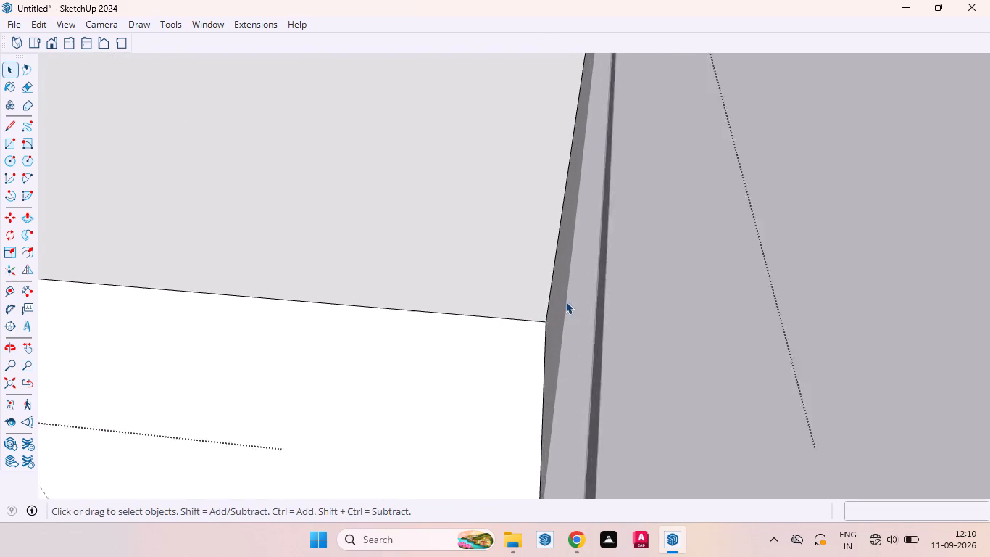
{"action": "scroll", "coordinate": [565, 301], "scroll_direction": "up", "scroll_amount": 3}
{"action": "scroll", "coordinate": [550, 300], "scroll_direction": "down", "scroll_amount": 2}
{"action": "scroll", "coordinate": [550, 300], "scroll_direction": "up", "scroll_amount": 1}
{"action": "scroll", "coordinate": [550, 300], "scroll_direction": "down", "scroll_amount": 11}
{"action": "middle_click_drag", "start_coordinate": [564, 298], "coordinate": [523, 301]}
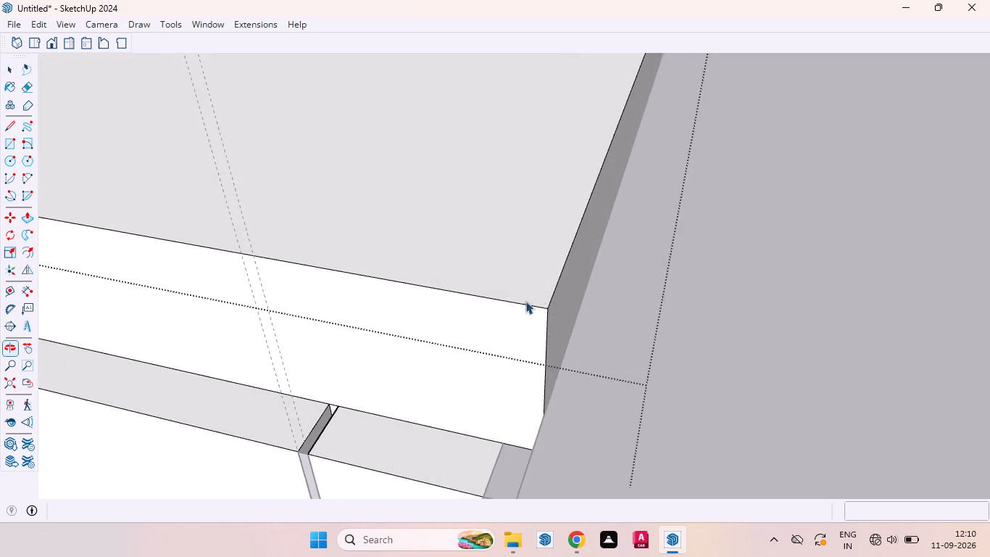
{"action": "scroll", "coordinate": [543, 301], "scroll_direction": "up", "scroll_amount": 5}
{"action": "left_click", "coordinate": [571, 307]}
{"action": "key", "text": "p"}
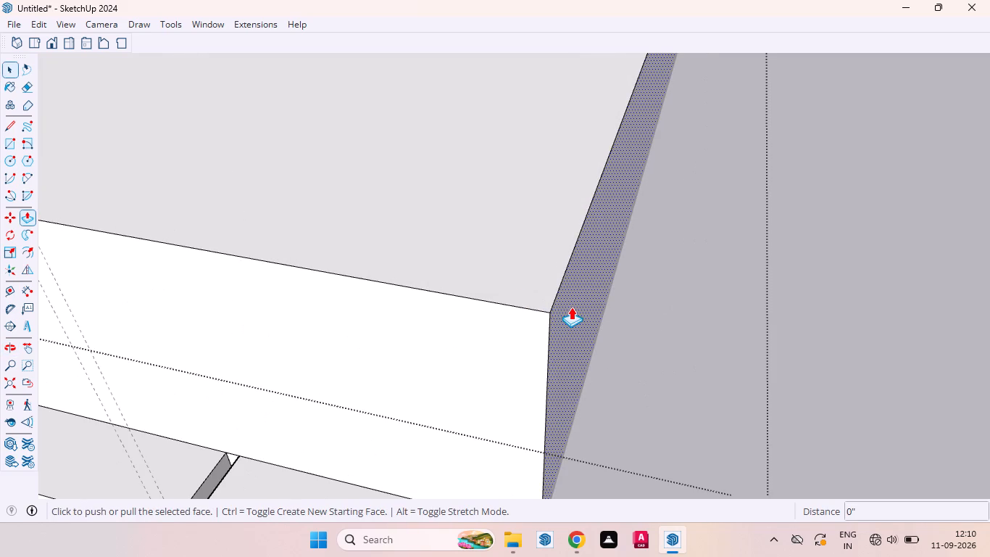
{"action": "left_click", "coordinate": [571, 307]}
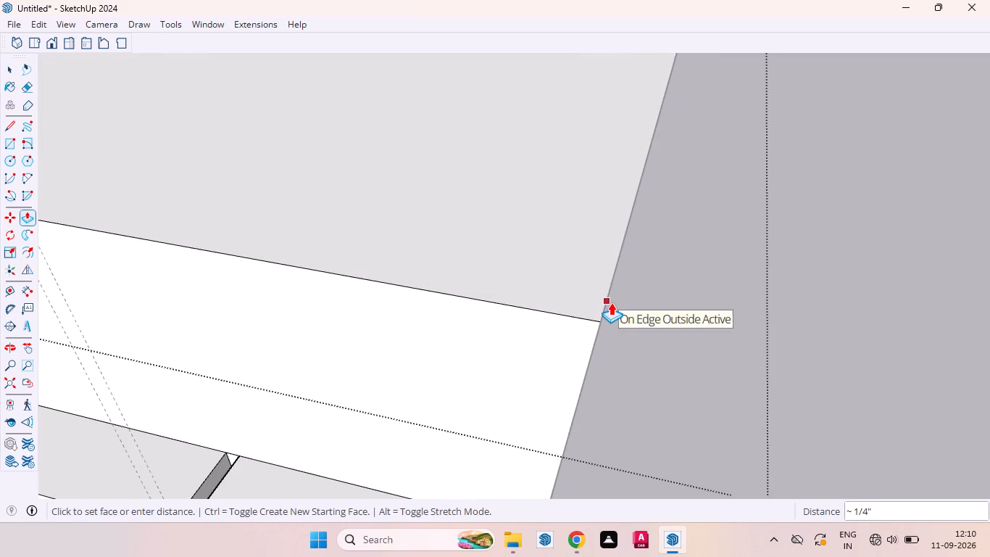
{"action": "left_click", "coordinate": [611, 302]}
{"action": "key", "text": "space"}
{"action": "scroll", "coordinate": [590, 352], "scroll_direction": "down", "scroll_amount": 20}
{"action": "scroll", "coordinate": [590, 352], "scroll_direction": "down", "scroll_amount": 3}
{"action": "scroll", "coordinate": [718, 292], "scroll_direction": "up", "scroll_amount": 1}
{"action": "scroll", "coordinate": [718, 292], "scroll_direction": "down", "scroll_amount": 4}
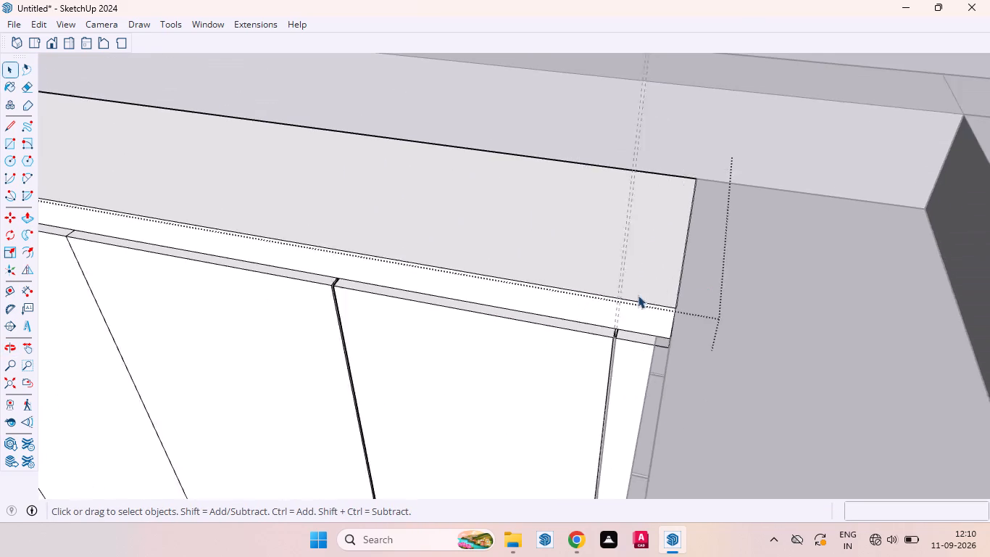
{"action": "middle_click_drag", "start_coordinate": [522, 318], "coordinate": [695, 321]}
{"action": "scroll", "coordinate": [684, 260], "scroll_direction": "down", "scroll_amount": 6}
{"action": "scroll", "coordinate": [660, 318], "scroll_direction": "up", "scroll_amount": 1}
{"action": "scroll", "coordinate": [663, 230], "scroll_direction": "down", "scroll_amount": 5}
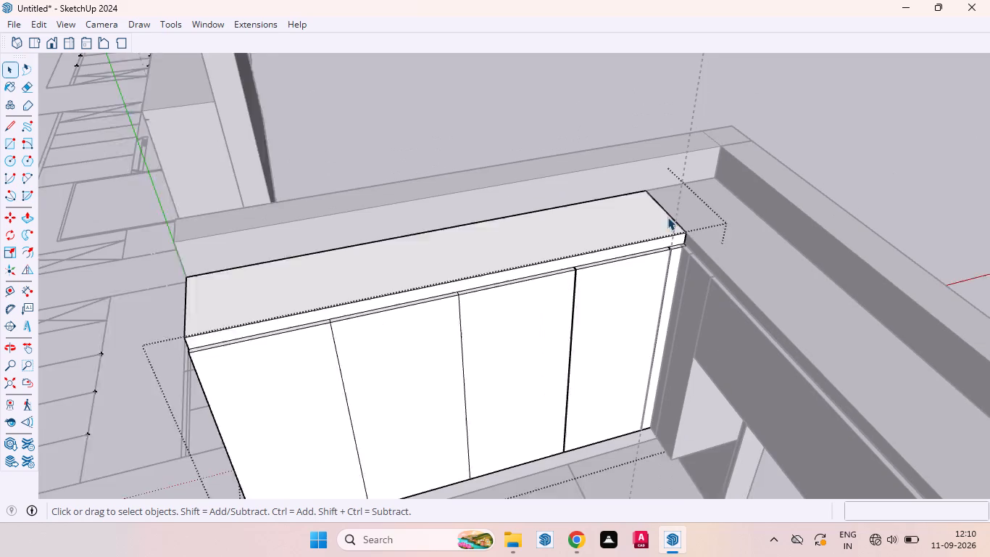
{"action": "left_click", "coordinate": [857, 174]}
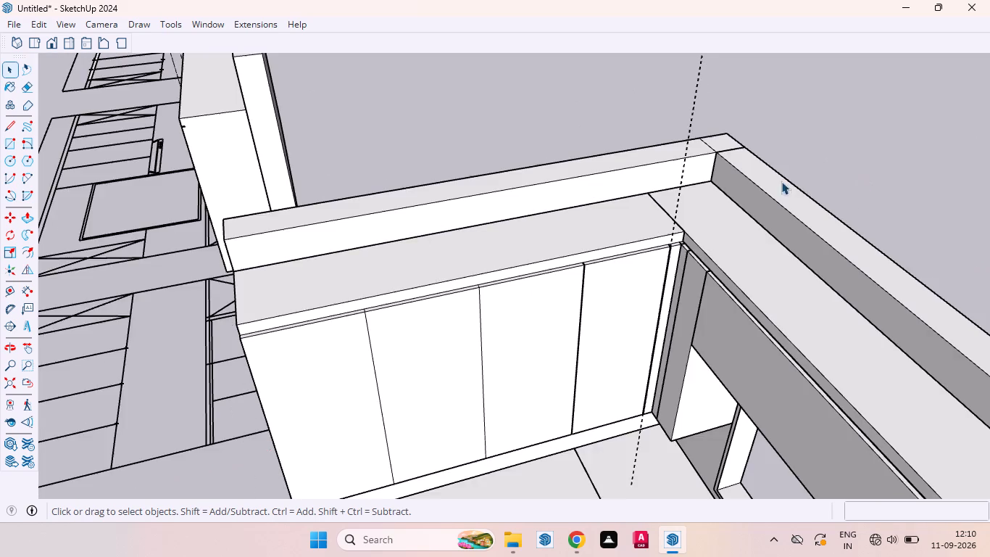
Delete the vertical dashed guide line at the corner between the two runs of wall cabinets.
{"action": "scroll", "coordinate": [659, 257], "scroll_direction": "up", "scroll_amount": 5}
{"action": "middle_click_drag", "start_coordinate": [680, 260], "coordinate": [749, 189]}
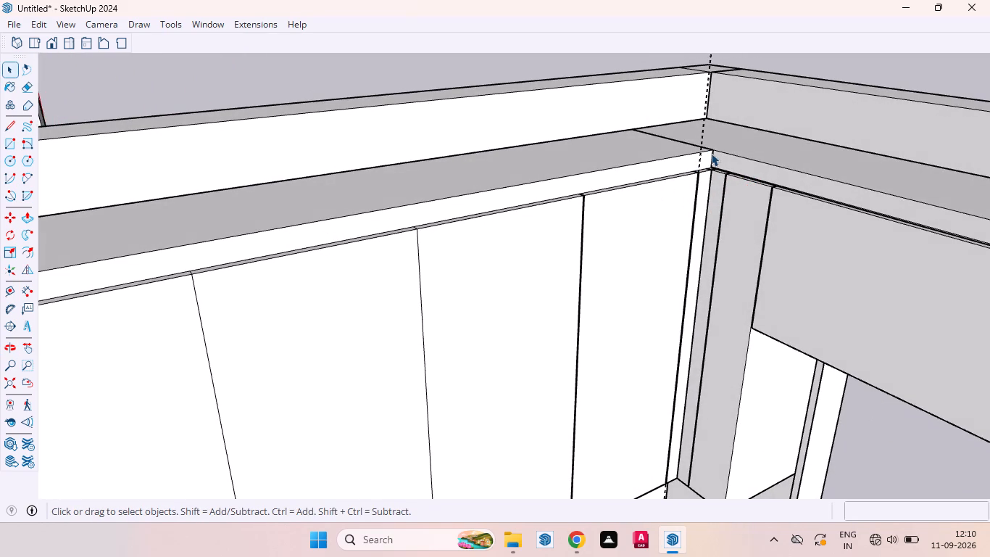
{"action": "scroll", "coordinate": [617, 111], "scroll_direction": "down", "scroll_amount": 4}
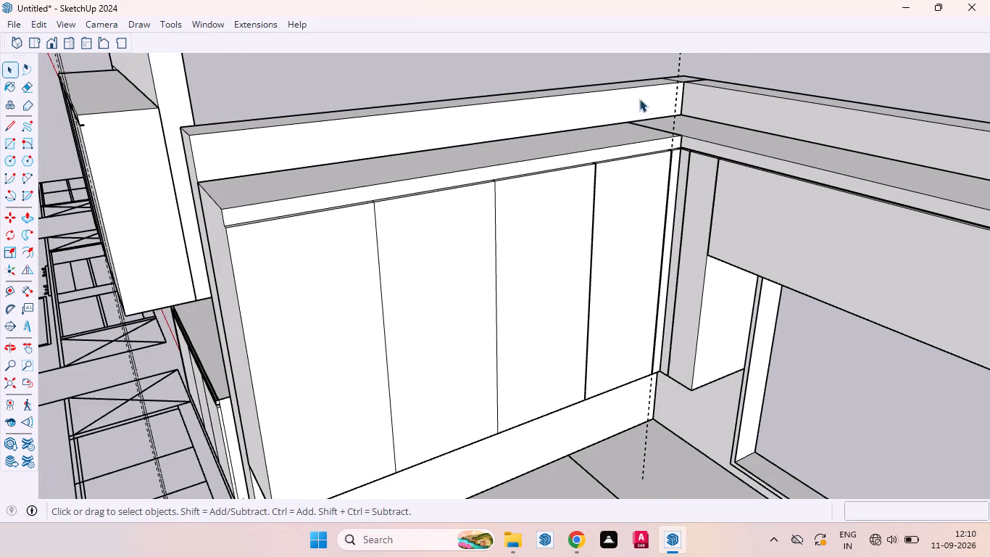
{"action": "scroll", "coordinate": [624, 205], "scroll_direction": "down", "scroll_amount": 6}
{"action": "left_click_drag", "start_coordinate": [678, 98], "coordinate": [594, 45]}
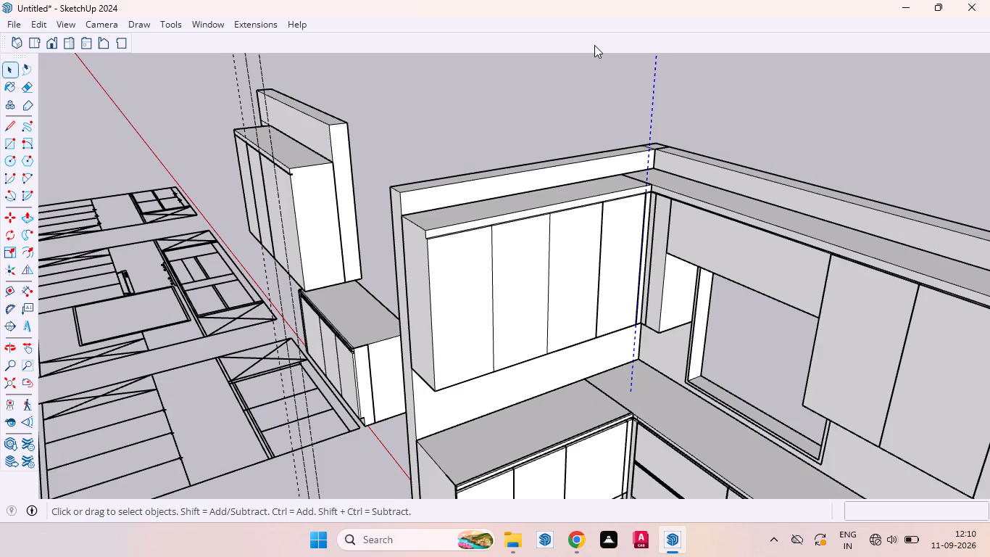
{"action": "key", "text": "Delete"}
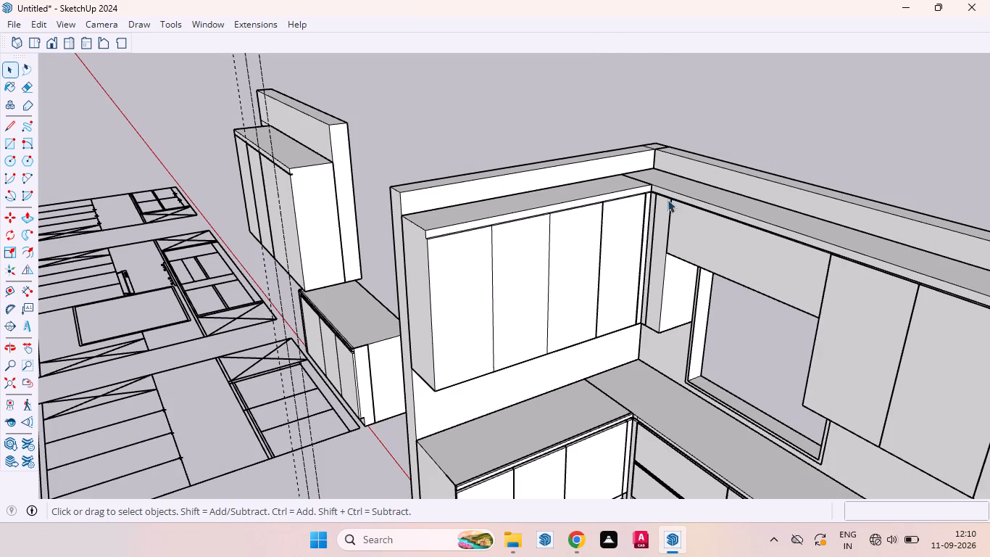
In the four-door wall cabinet, copy the middle door joint line 3 mm away from the corner.
{"action": "scroll", "coordinate": [515, 152], "scroll_direction": "down", "scroll_amount": 5}
{"action": "scroll", "coordinate": [550, 169], "scroll_direction": "up", "scroll_amount": 9}
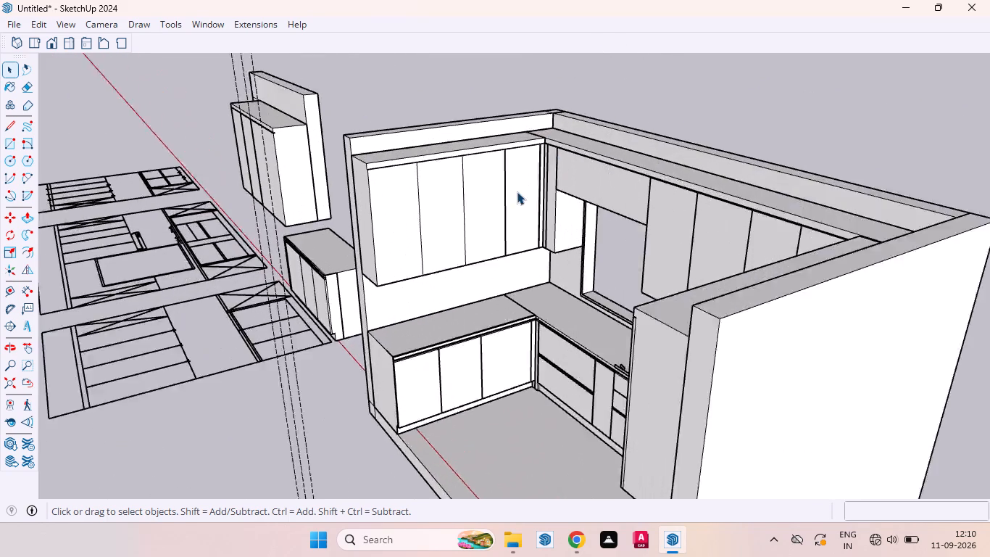
{"action": "scroll", "coordinate": [517, 191], "scroll_direction": "up", "scroll_amount": 6}
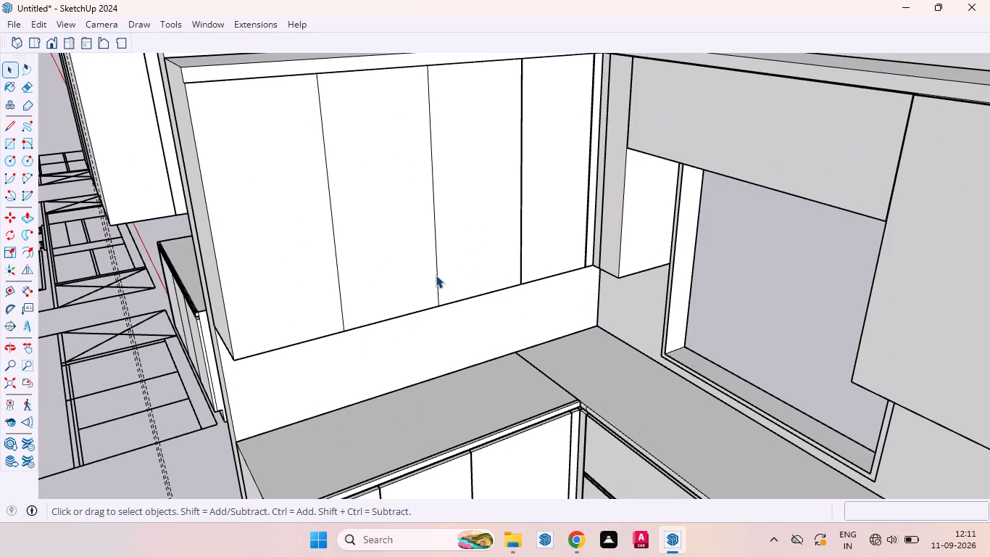
{"action": "left_click", "coordinate": [436, 275]}
{"action": "double_click", "coordinate": [437, 274]}
{"action": "left_click", "coordinate": [437, 274]}
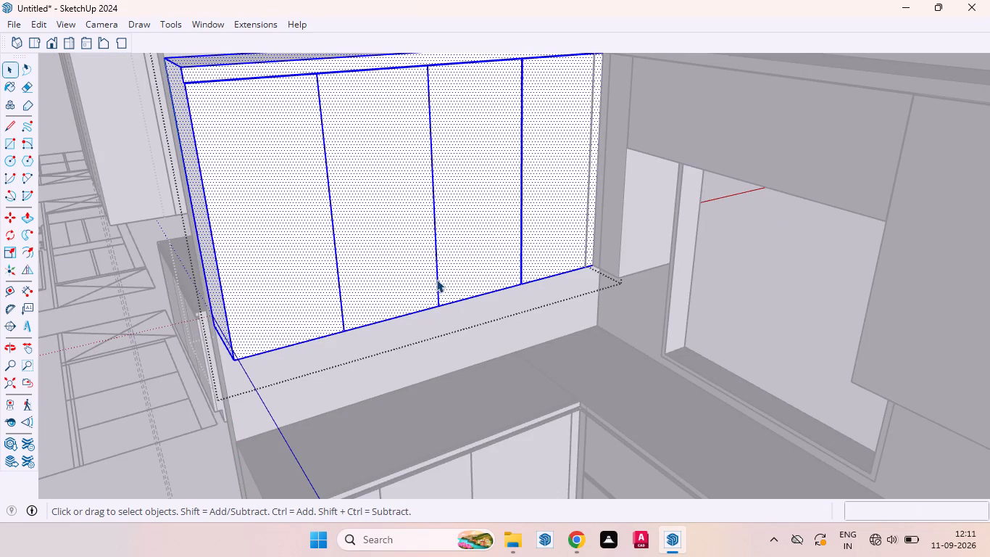
{"action": "left_click", "coordinate": [436, 279]}
{"action": "key", "text": "m"}
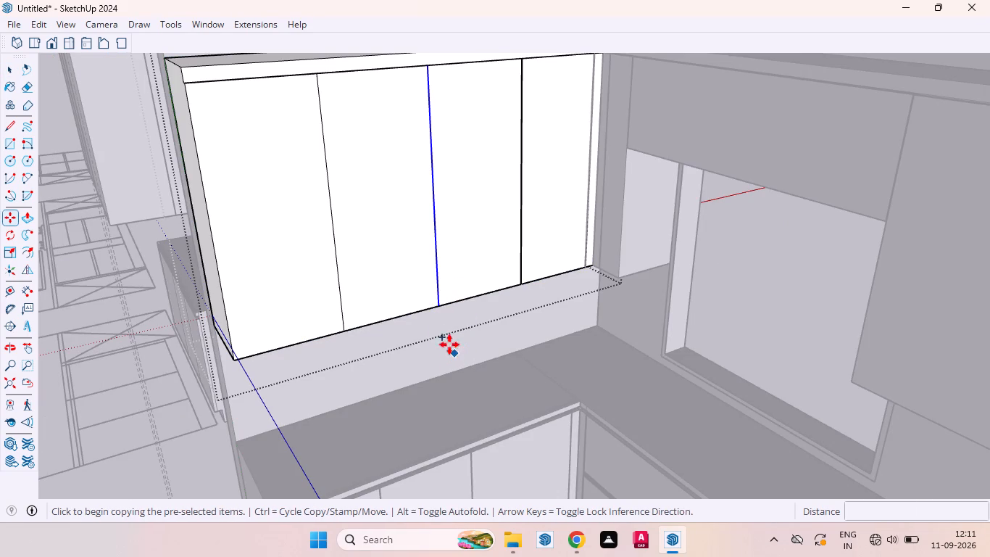
{"action": "left_click", "coordinate": [440, 308]}
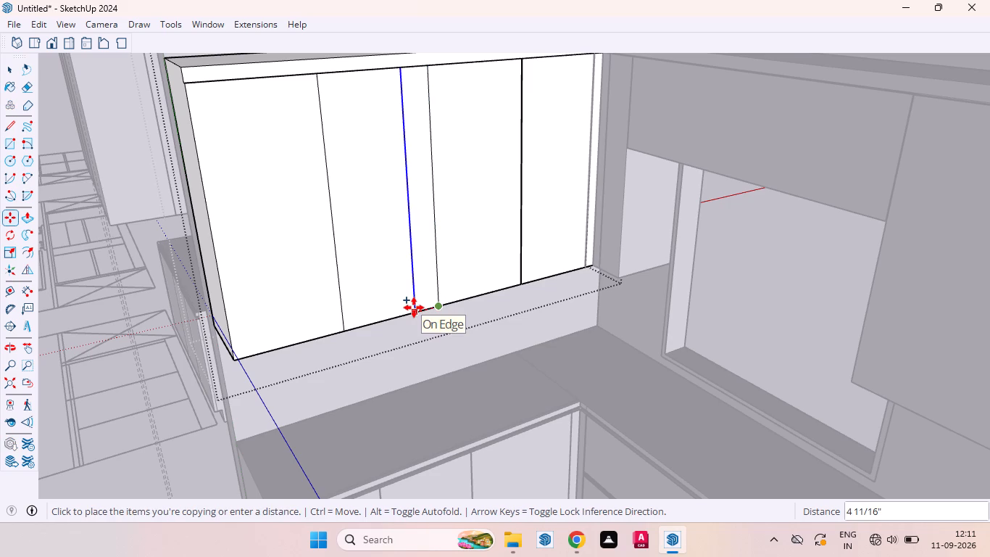
{"action": "type", "text": "3mm"}
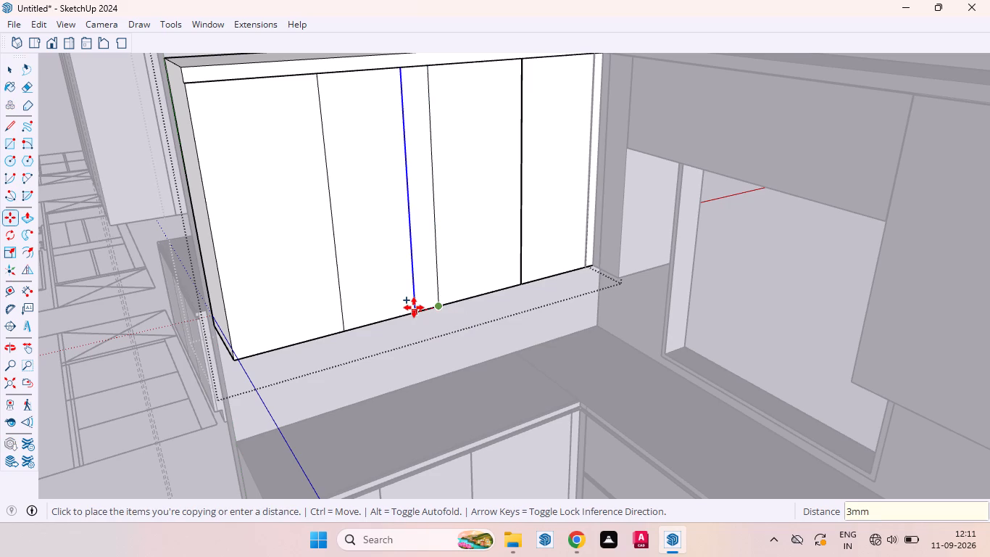
{"action": "key", "text": "Return"}
{"action": "key", "text": "space"}
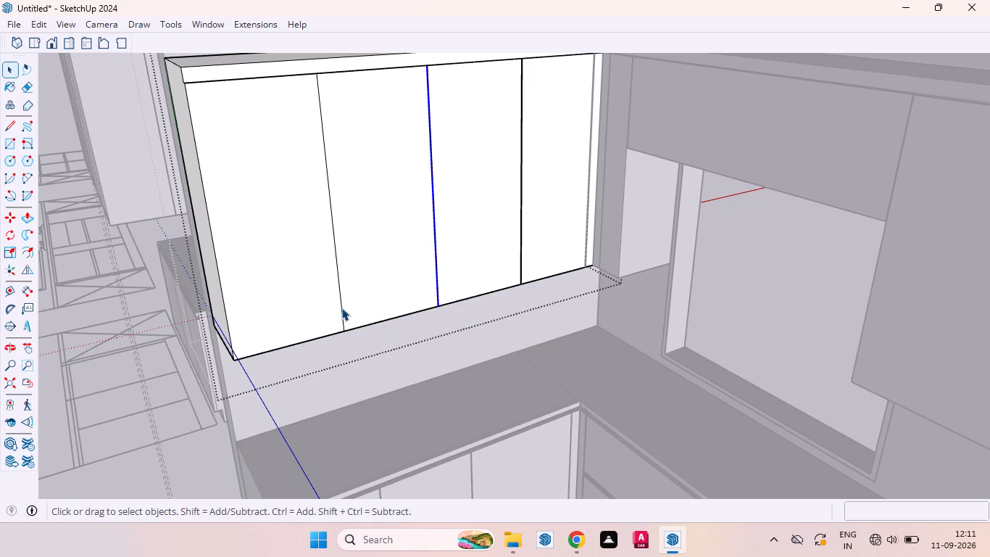
Copy the door joint line nearest the cabinet's free end 3 mm away from the corner.
{"action": "left_click", "coordinate": [341, 308]}
{"action": "key", "text": "m"}
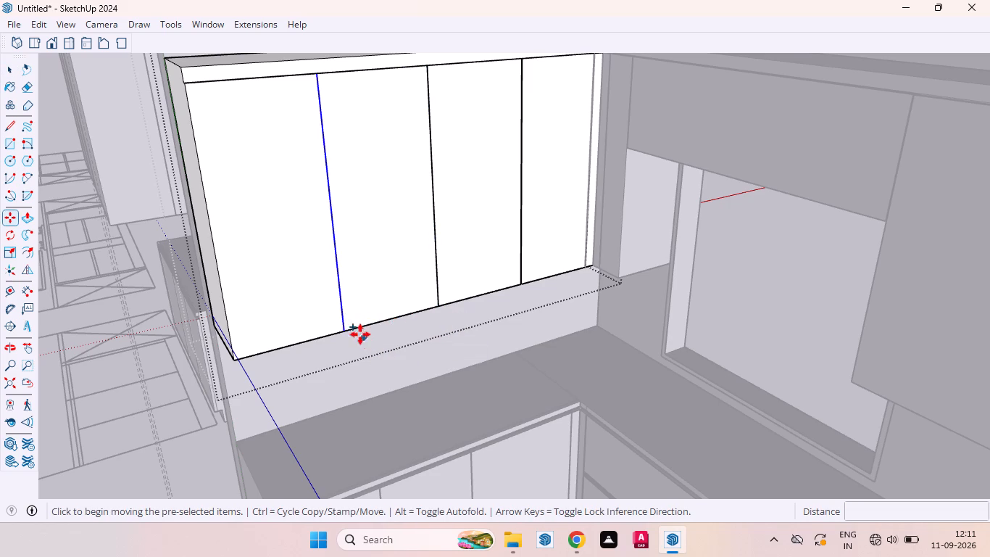
{"action": "scroll", "coordinate": [353, 324], "scroll_direction": "up", "scroll_amount": 5}
{"action": "left_click", "coordinate": [336, 334]}
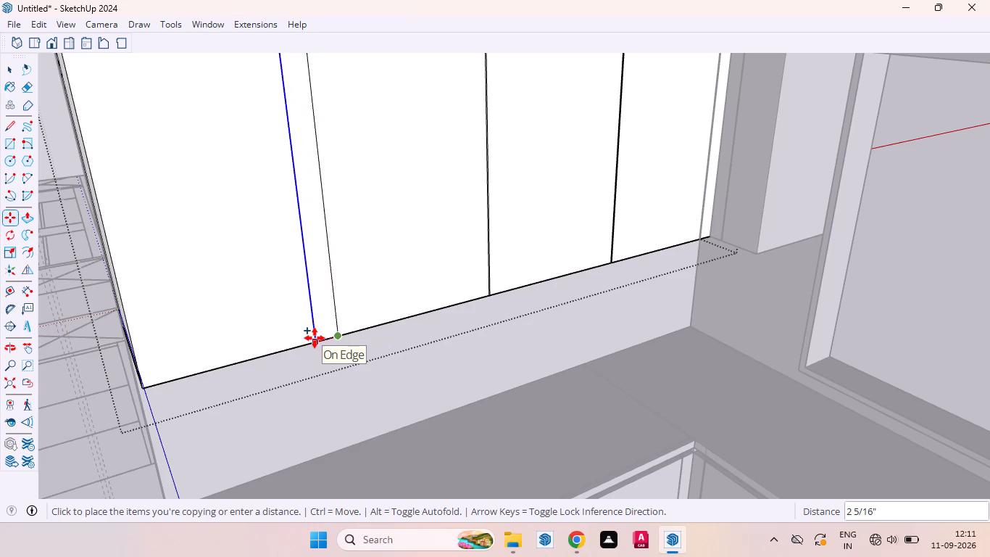
{"action": "key", "text": "3"}
{"action": "key", "text": "m"}
{"action": "key", "text": "m"}
{"action": "key", "text": "Return"}
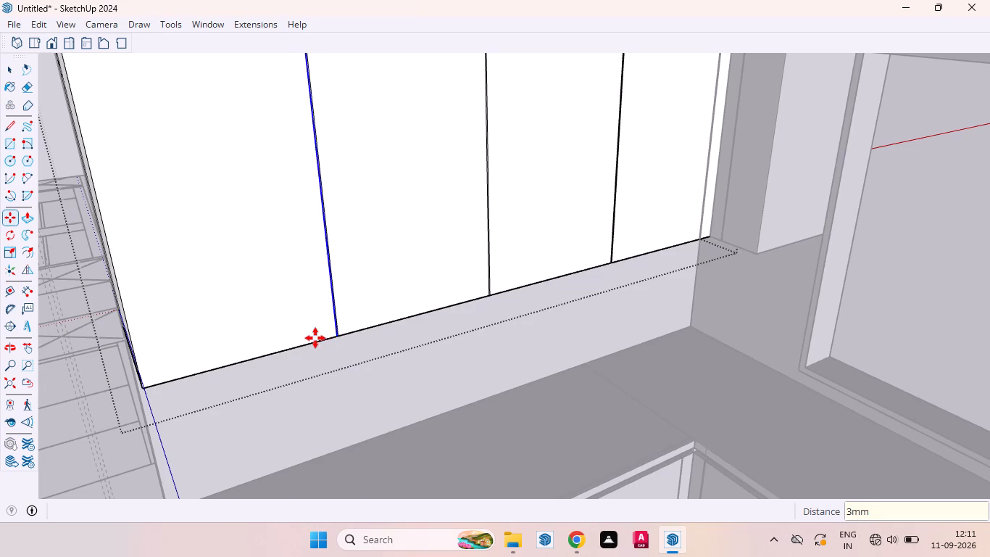
{"action": "key", "text": "space"}
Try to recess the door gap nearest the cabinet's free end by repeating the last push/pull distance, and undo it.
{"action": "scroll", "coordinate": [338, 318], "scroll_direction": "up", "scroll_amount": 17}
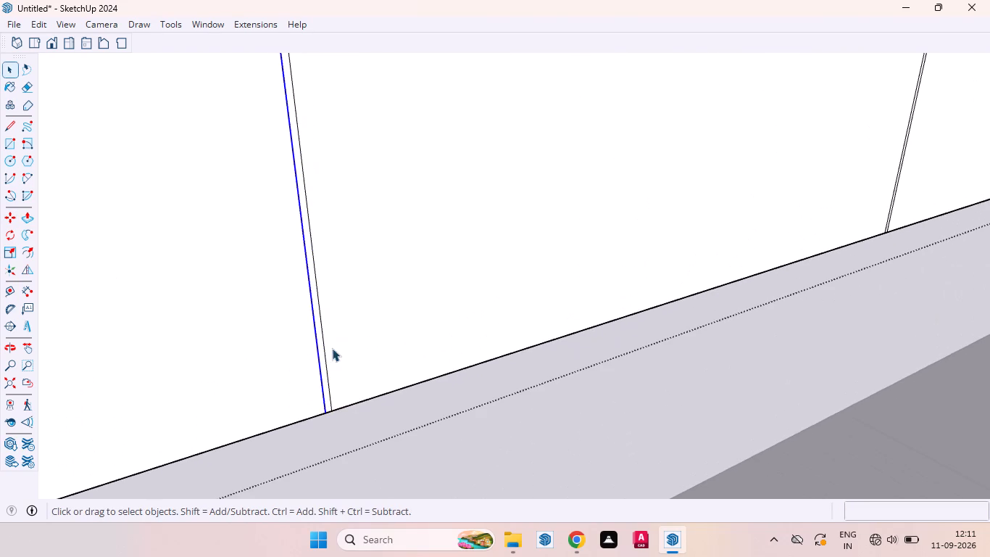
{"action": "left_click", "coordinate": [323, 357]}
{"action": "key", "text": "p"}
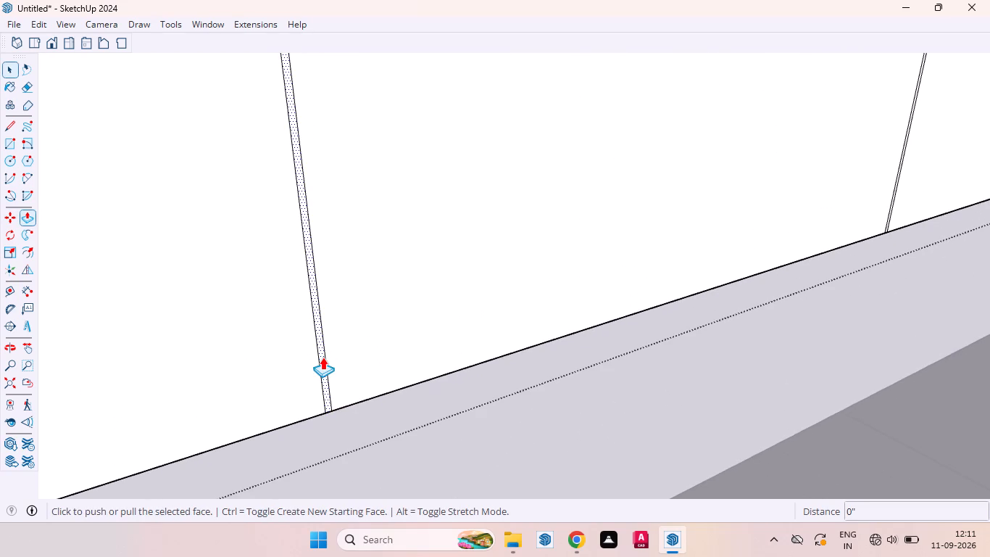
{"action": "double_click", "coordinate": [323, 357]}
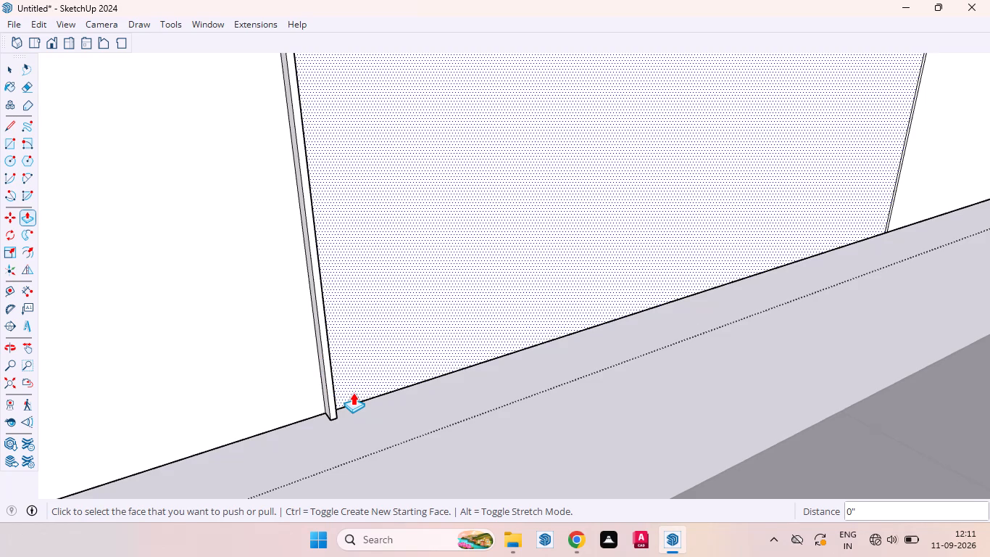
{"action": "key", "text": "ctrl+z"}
Push the narrow gap face nearest the four-door cabinet's free end inward by 18 mm.
{"action": "scroll", "coordinate": [333, 380], "scroll_direction": "up", "scroll_amount": 11}
{"action": "left_click_drag", "start_coordinate": [315, 394], "coordinate": [305, 397]}
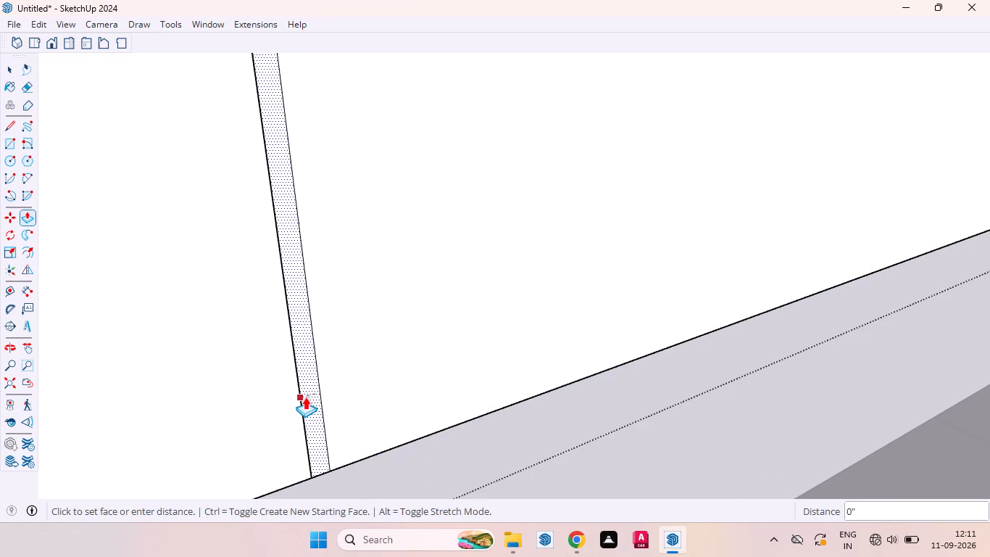
{"action": "left_click_drag", "start_coordinate": [305, 397], "coordinate": [303, 382]}
{"action": "key", "text": "1"}
{"action": "type", "text": "8mm"}
{"action": "key", "text": "Return"}
Recess the middle door gap of the four-door cabinet by the same depth and leave the group.
{"action": "scroll", "coordinate": [251, 421], "scroll_direction": "down", "scroll_amount": 7}
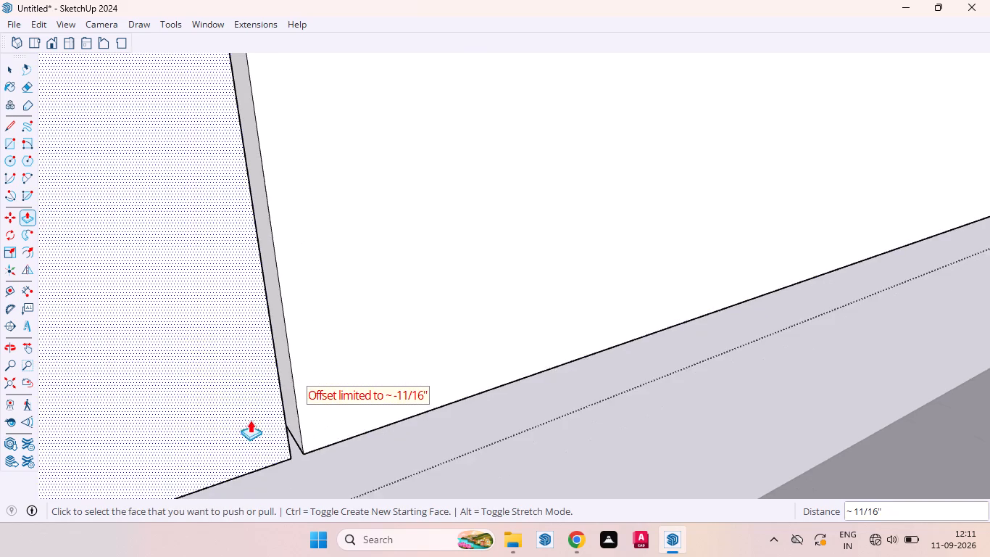
{"action": "scroll", "coordinate": [411, 398], "scroll_direction": "down", "scroll_amount": 14}
{"action": "scroll", "coordinate": [473, 379], "scroll_direction": "down", "scroll_amount": 7}
{"action": "scroll", "coordinate": [611, 318], "scroll_direction": "up", "scroll_amount": 9}
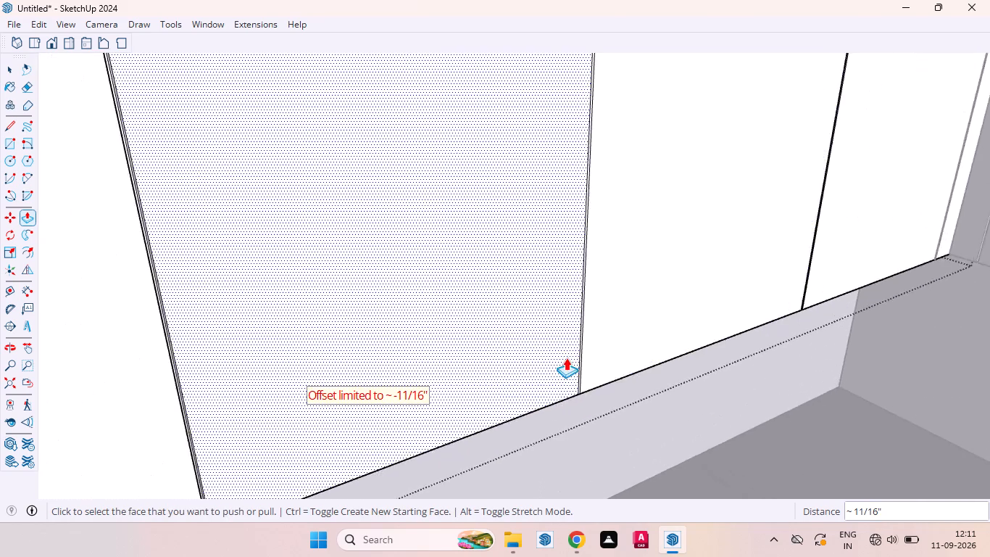
{"action": "scroll", "coordinate": [566, 358], "scroll_direction": "up", "scroll_amount": 15}
{"action": "double_click", "coordinate": [588, 396]}
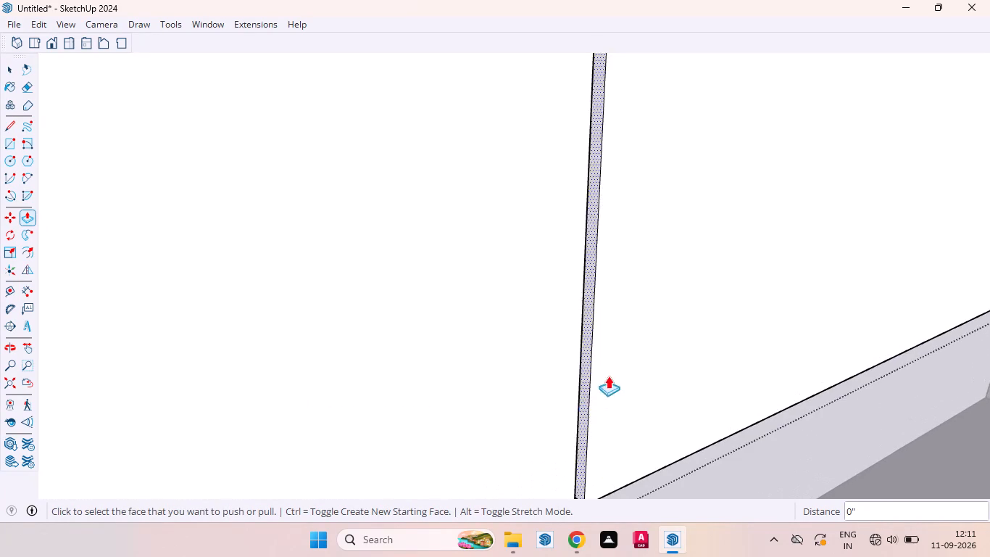
{"action": "scroll", "coordinate": [617, 366], "scroll_direction": "down", "scroll_amount": 20}
{"action": "scroll", "coordinate": [617, 366], "scroll_direction": "down", "scroll_amount": 16}
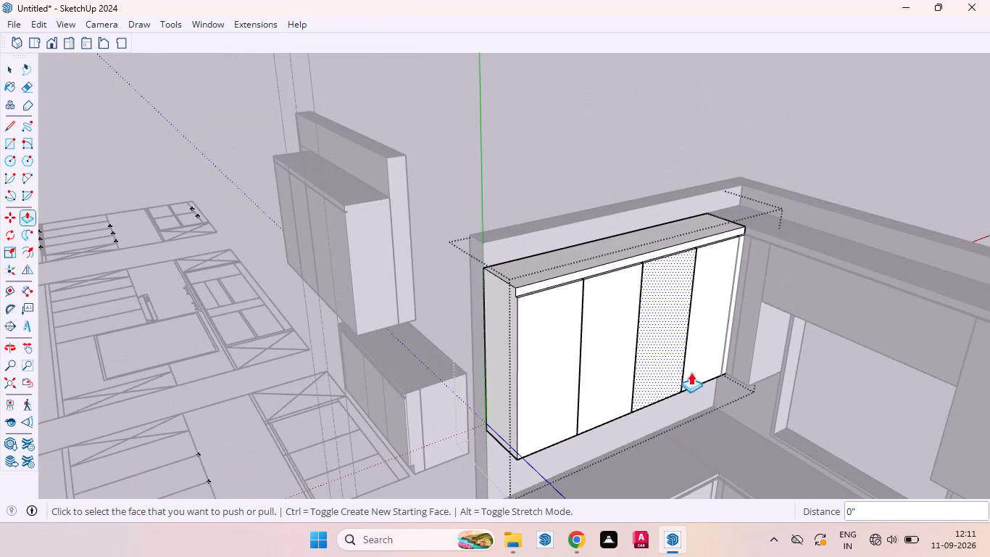
{"action": "key", "text": "space"}
{"action": "left_click", "coordinate": [581, 183]}
Examine the four-door cabinet's gaps, its top band and the corner junction with the adjoining wall cabinets.
{"action": "scroll", "coordinate": [531, 299], "scroll_direction": "up", "scroll_amount": 10}
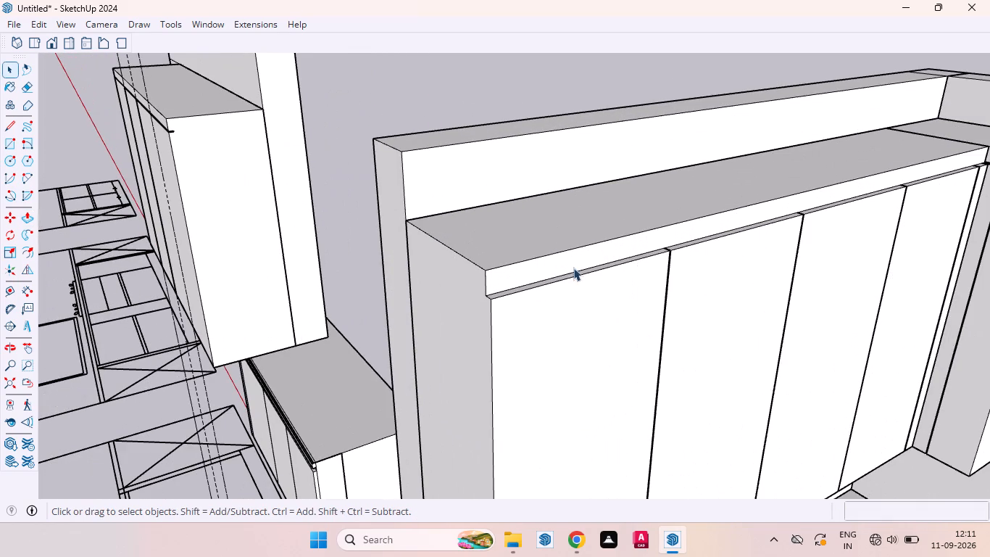
{"action": "scroll", "coordinate": [510, 265], "scroll_direction": "down", "scroll_amount": 7}
{"action": "scroll", "coordinate": [852, 166], "scroll_direction": "up", "scroll_amount": 2}
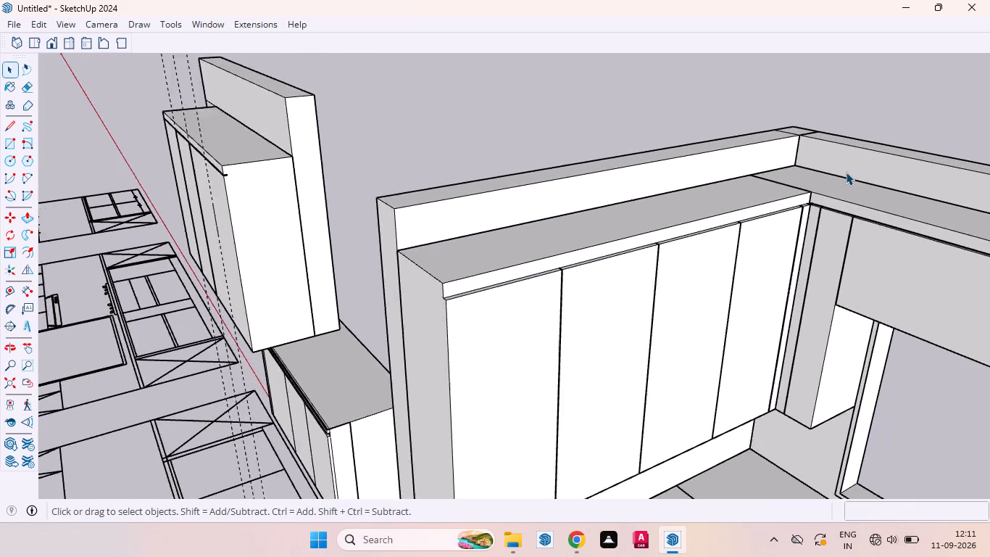
{"action": "scroll", "coordinate": [846, 172], "scroll_direction": "up", "scroll_amount": 2}
{"action": "scroll", "coordinate": [778, 217], "scroll_direction": "up", "scroll_amount": 2}
{"action": "scroll", "coordinate": [705, 186], "scroll_direction": "down", "scroll_amount": 12}
{"action": "middle_click_drag", "start_coordinate": [480, 170], "coordinate": [631, 160]}
{"action": "scroll", "coordinate": [632, 160], "scroll_direction": "up", "scroll_amount": 1}
{"action": "scroll", "coordinate": [635, 250], "scroll_direction": "up", "scroll_amount": 4}
{"action": "scroll", "coordinate": [631, 286], "scroll_direction": "down", "scroll_amount": 3}
{"action": "scroll", "coordinate": [556, 165], "scroll_direction": "up", "scroll_amount": 5}
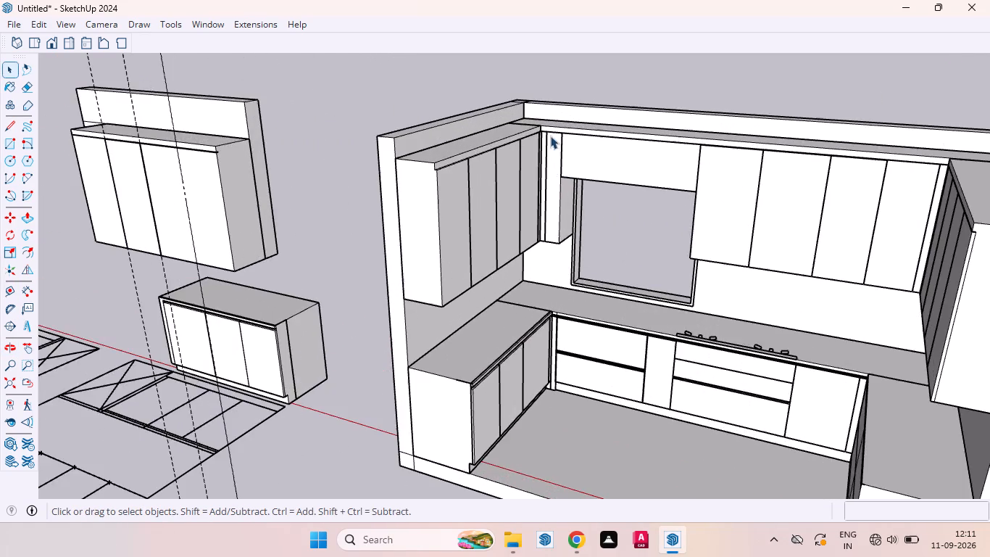
{"action": "scroll", "coordinate": [549, 133], "scroll_direction": "up", "scroll_amount": 15}
{"action": "middle_click_drag", "start_coordinate": [538, 132], "coordinate": [497, 209]}
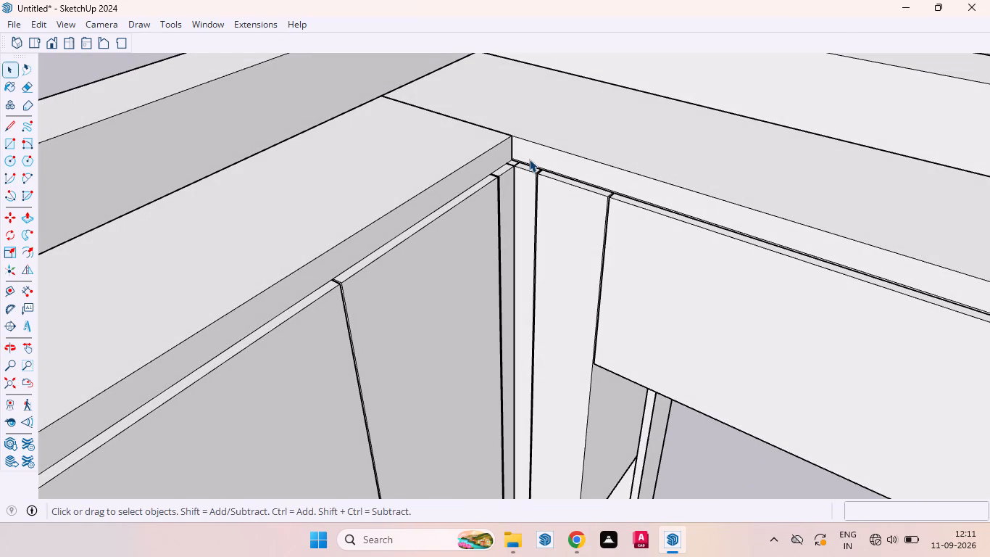
{"action": "scroll", "coordinate": [529, 155], "scroll_direction": "down", "scroll_amount": 7}
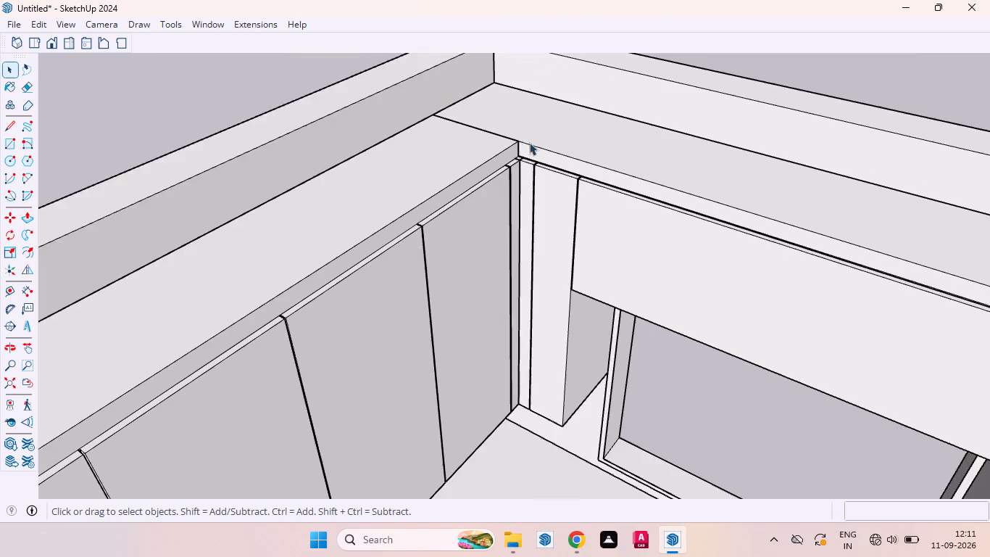
{"action": "scroll", "coordinate": [519, 142], "scroll_direction": "down", "scroll_amount": 11}
{"action": "scroll", "coordinate": [526, 197], "scroll_direction": "up", "scroll_amount": 5}
{"action": "middle_click_drag", "start_coordinate": [525, 181], "coordinate": [446, 128]}
{"action": "scroll", "coordinate": [499, 117], "scroll_direction": "up", "scroll_amount": 2}
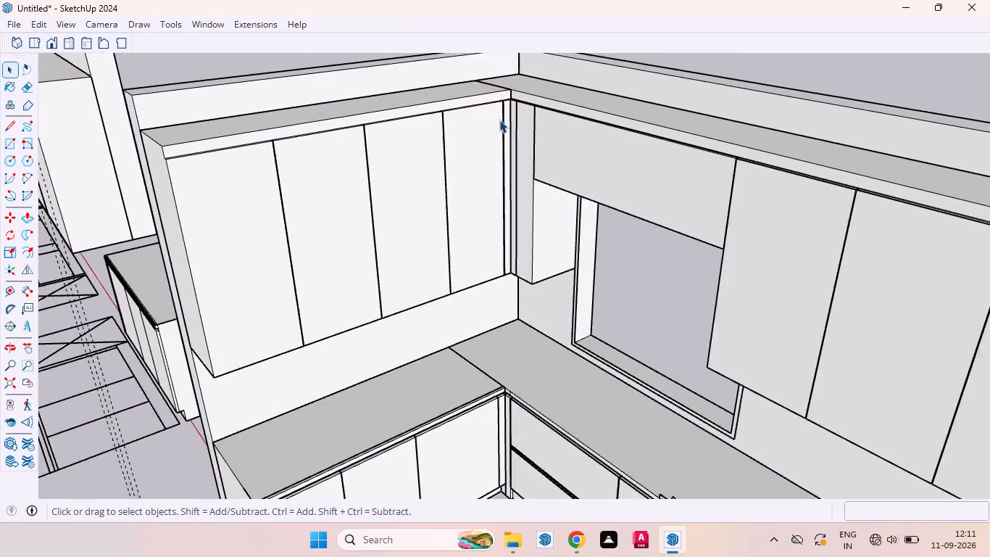
{"action": "scroll", "coordinate": [499, 120], "scroll_direction": "up", "scroll_amount": 7}
{"action": "middle_click_drag", "start_coordinate": [517, 154], "coordinate": [561, 218]}
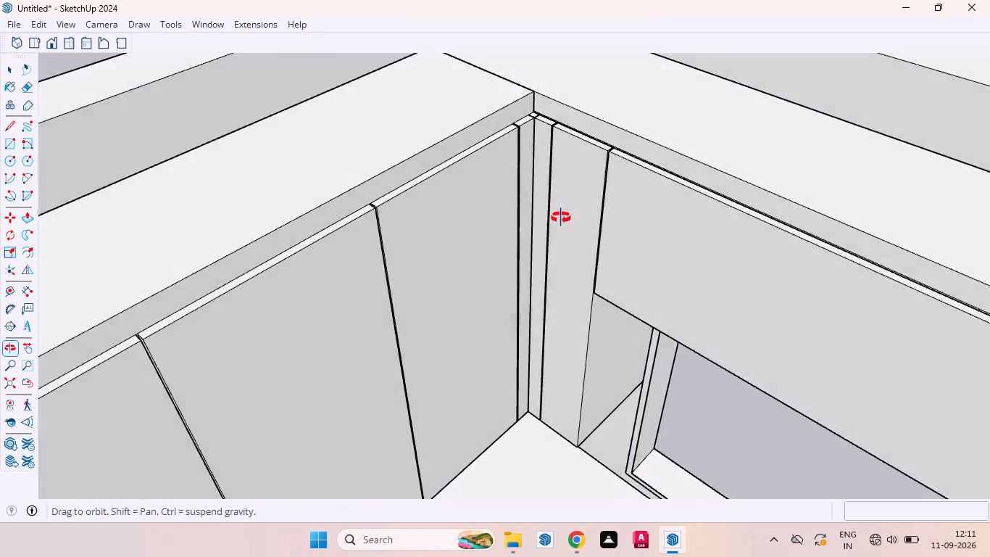
{"action": "middle_click_drag", "start_coordinate": [561, 218], "coordinate": [592, 158]}
{"action": "scroll", "coordinate": [512, 289], "scroll_direction": "up", "scroll_amount": 10}
{"action": "scroll", "coordinate": [548, 374], "scroll_direction": "down", "scroll_amount": 6}
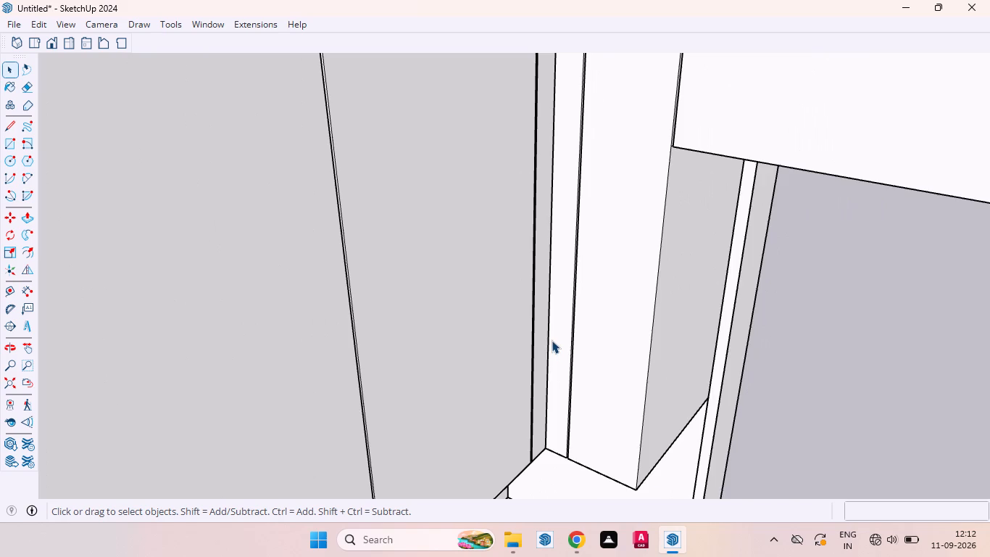
{"action": "scroll", "coordinate": [554, 337], "scroll_direction": "down", "scroll_amount": 13}
{"action": "scroll", "coordinate": [554, 260], "scroll_direction": "down", "scroll_amount": 1}
{"action": "scroll", "coordinate": [567, 251], "scroll_direction": "up", "scroll_amount": 2}
{"action": "middle_click_drag", "start_coordinate": [571, 258], "coordinate": [635, 240]}
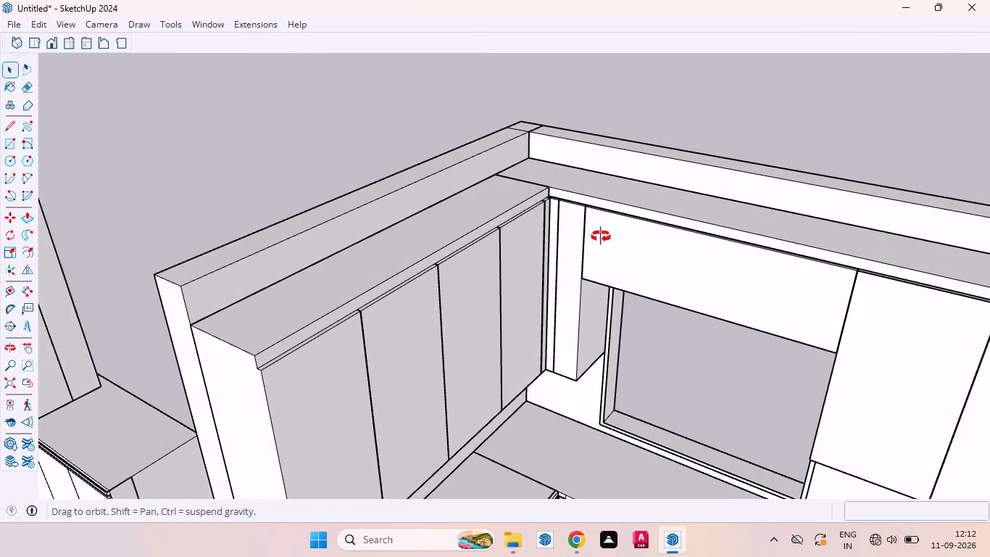
{"action": "scroll", "coordinate": [530, 177], "scroll_direction": "down", "scroll_amount": 6}
{"action": "scroll", "coordinate": [482, 234], "scroll_direction": "up", "scroll_amount": 10}
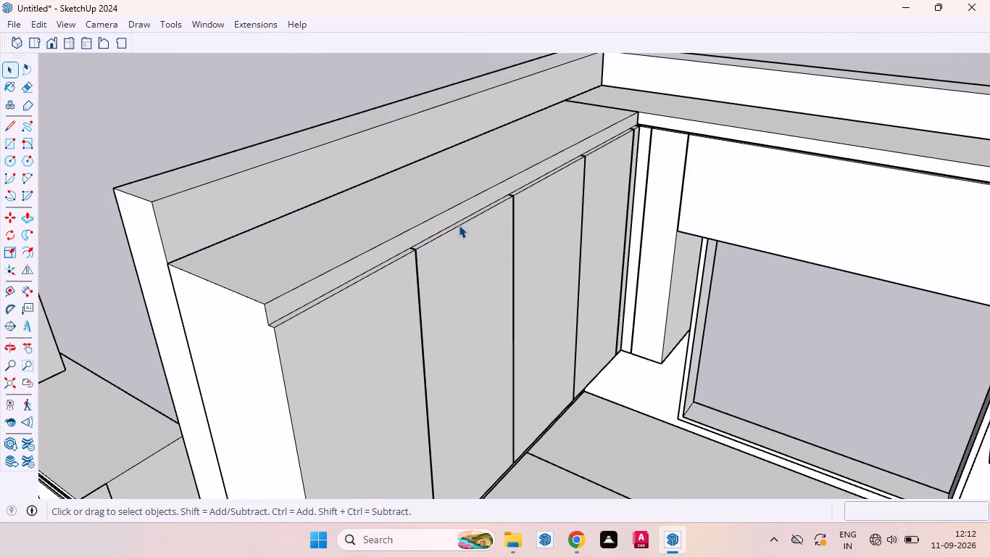
{"action": "scroll", "coordinate": [635, 144], "scroll_direction": "down", "scroll_amount": 2}
{"action": "scroll", "coordinate": [735, 125], "scroll_direction": "up", "scroll_amount": 2}
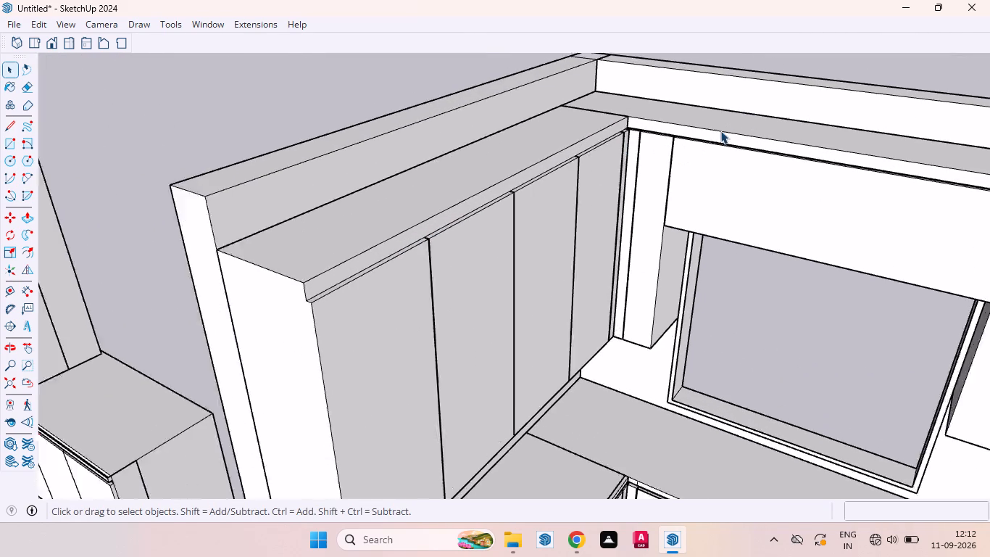
{"action": "scroll", "coordinate": [720, 131], "scroll_direction": "up", "scroll_amount": 7}
{"action": "middle_click_drag", "start_coordinate": [615, 150], "coordinate": [575, 123]}
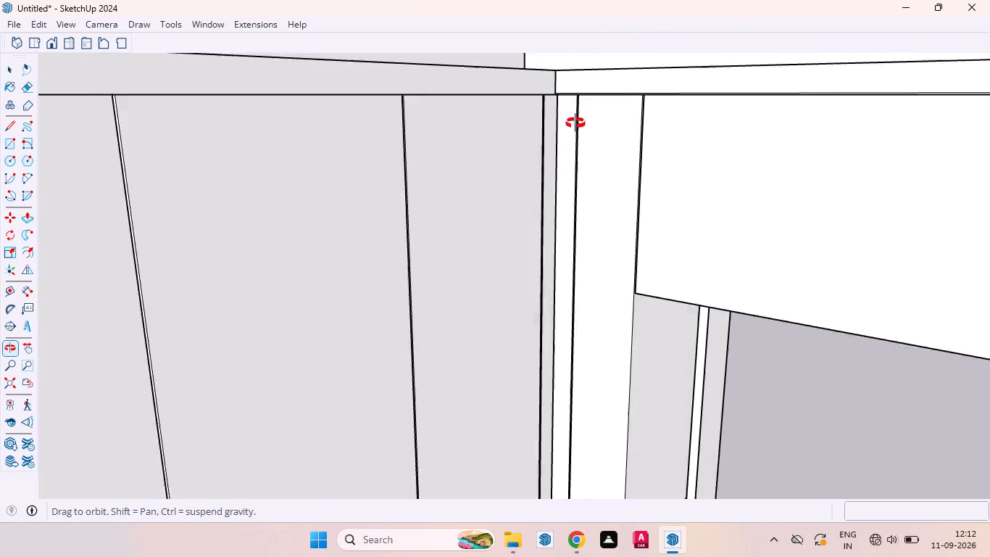
{"action": "middle_click_drag", "start_coordinate": [575, 123], "coordinate": [618, 184]}
{"action": "scroll", "coordinate": [675, 113], "scroll_direction": "down", "scroll_amount": 16}
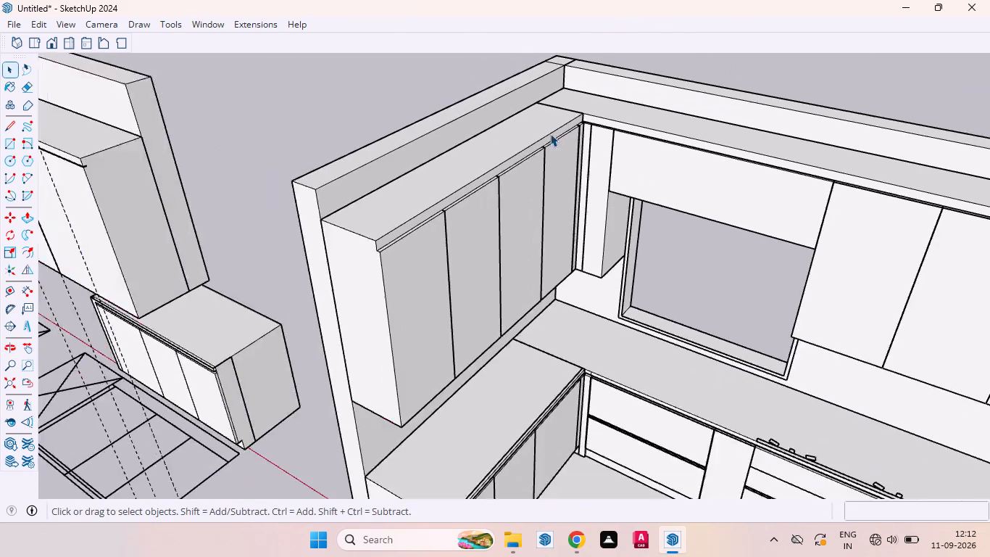
Recess the top band of the four-door wall cabinet on the opposite side by repeating the last push distance, and leave the group.
{"action": "scroll", "coordinate": [550, 133], "scroll_direction": "down", "scroll_amount": 9}
{"action": "middle_click_drag", "start_coordinate": [644, 165], "coordinate": [889, 252]}
{"action": "scroll", "coordinate": [713, 141], "scroll_direction": "up", "scroll_amount": 6}
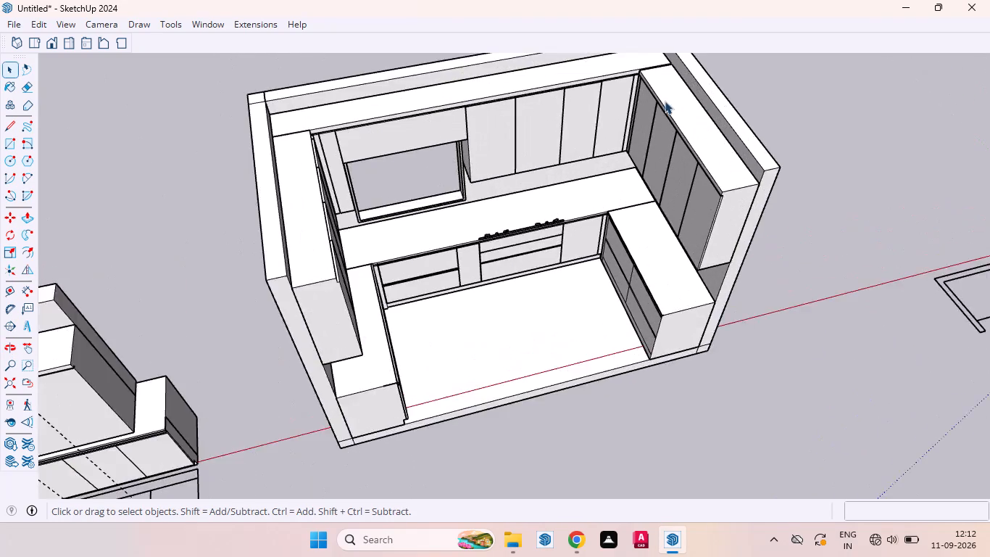
{"action": "scroll", "coordinate": [665, 101], "scroll_direction": "up", "scroll_amount": 11}
{"action": "middle_click_drag", "start_coordinate": [616, 130], "coordinate": [729, 144]}
{"action": "scroll", "coordinate": [728, 94], "scroll_direction": "up", "scroll_amount": 4}
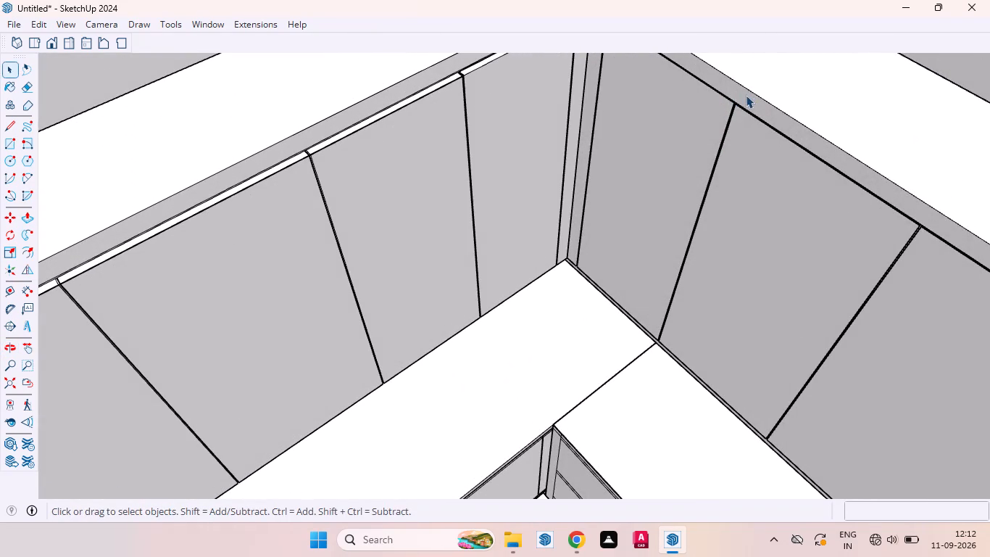
{"action": "left_click", "coordinate": [746, 95]}
{"action": "double_click", "coordinate": [746, 95]}
{"action": "left_click", "coordinate": [746, 96]}
{"action": "scroll", "coordinate": [589, 205], "scroll_direction": "down", "scroll_amount": 3}
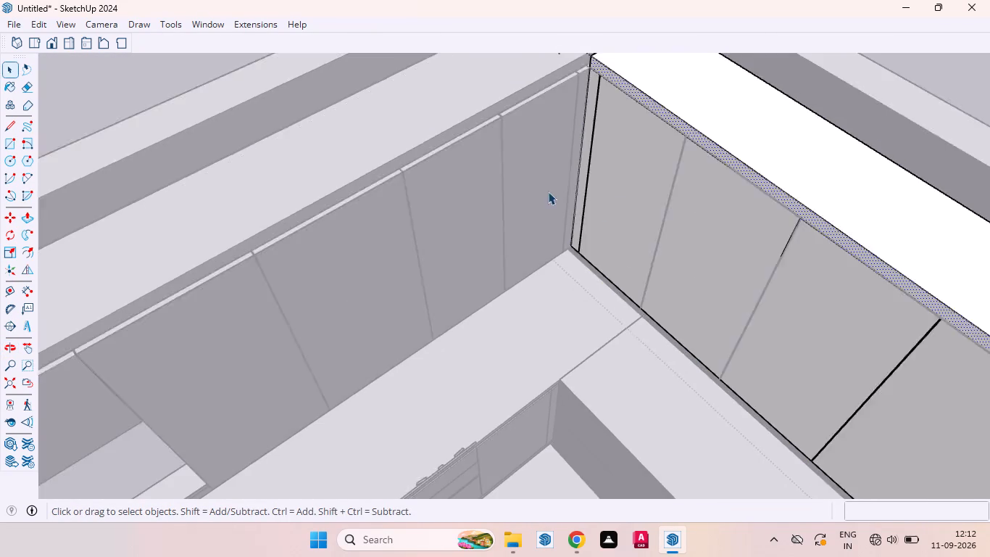
{"action": "scroll", "coordinate": [548, 191], "scroll_direction": "down", "scroll_amount": 8}
{"action": "scroll", "coordinate": [739, 260], "scroll_direction": "up", "scroll_amount": 16}
{"action": "middle_click_drag", "start_coordinate": [754, 300], "coordinate": [681, 286]}
{"action": "key", "text": "p"}
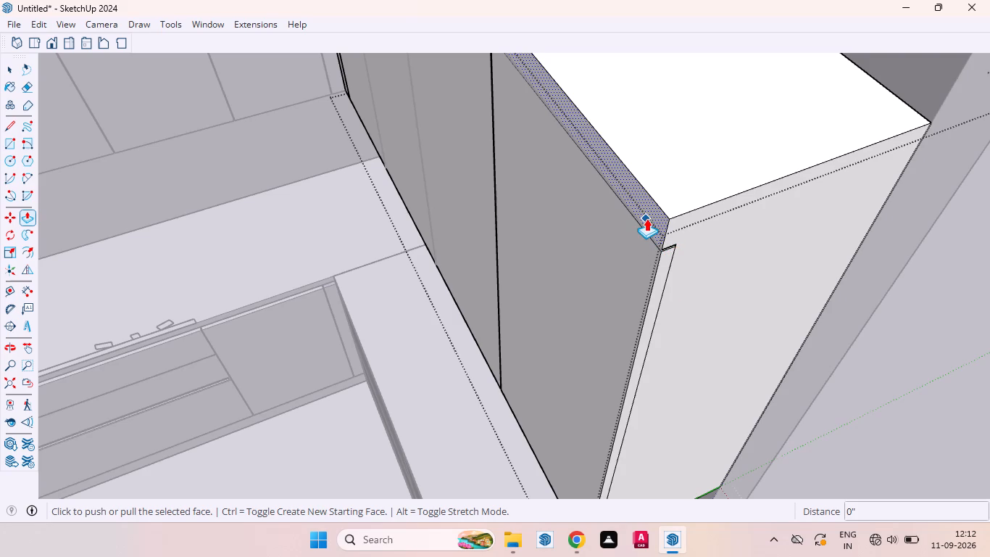
{"action": "double_click", "coordinate": [646, 218]}
{"action": "key", "text": "space"}
{"action": "left_click", "coordinate": [882, 391]}
Delete the stray line running along the recess between that cabinet's doors and its top band.
{"action": "scroll", "coordinate": [721, 305], "scroll_direction": "down", "scroll_amount": 6}
{"action": "scroll", "coordinate": [648, 210], "scroll_direction": "up", "scroll_amount": 13}
{"action": "middle_click_drag", "start_coordinate": [697, 287], "coordinate": [739, 168]}
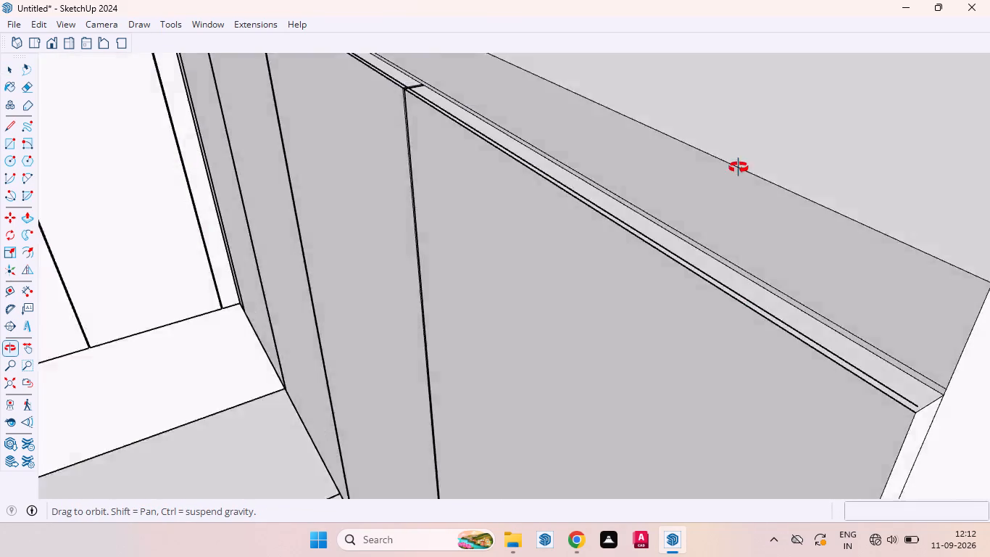
{"action": "middle_click_drag", "start_coordinate": [739, 168], "coordinate": [763, 60]}
{"action": "scroll", "coordinate": [905, 418], "scroll_direction": "up", "scroll_amount": 5}
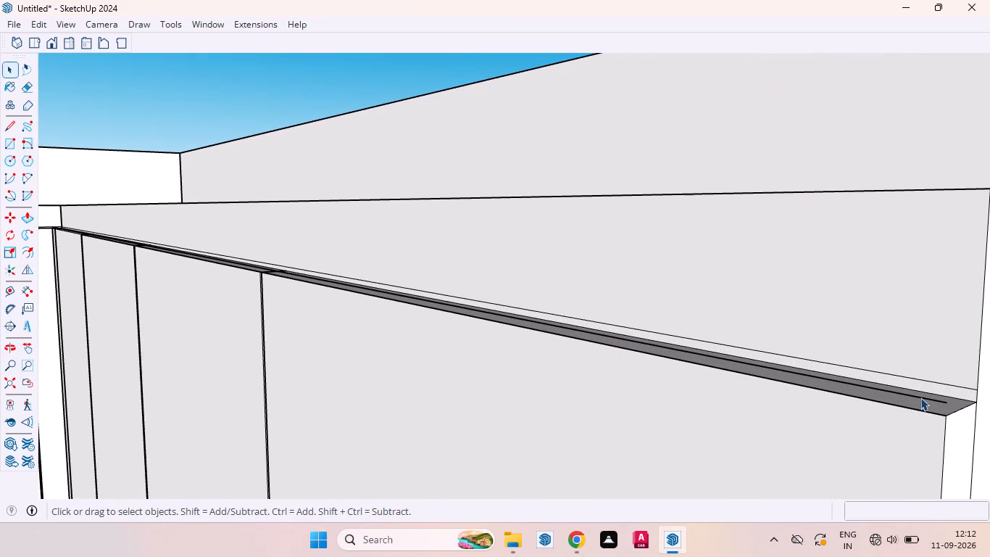
{"action": "left_click", "coordinate": [923, 397]}
{"action": "key", "text": "Delete"}
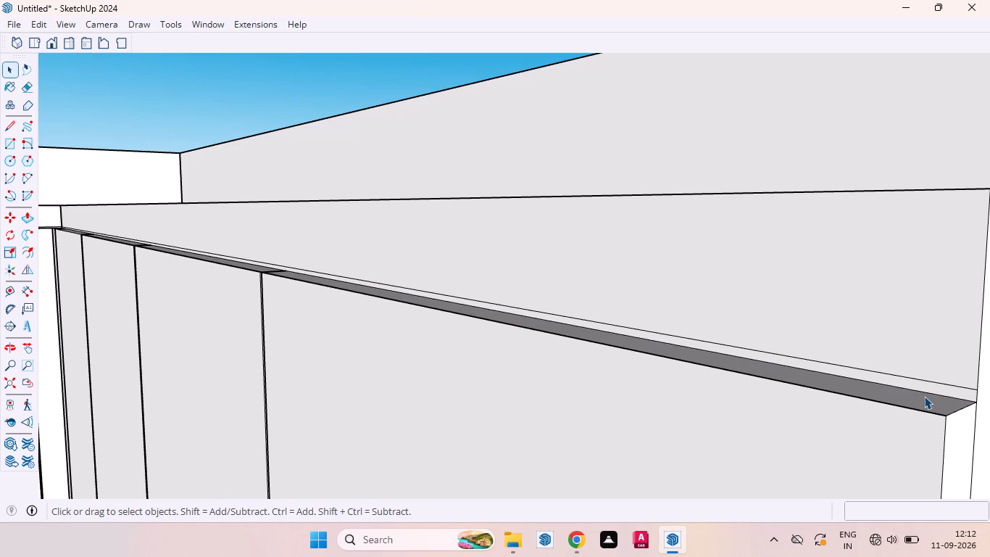
Inspect the opposite four-door wall cabinet, including its free end and lower edge, and the surrounding kitchen corner.
{"action": "scroll", "coordinate": [646, 368], "scroll_direction": "down", "scroll_amount": 7}
{"action": "scroll", "coordinate": [655, 242], "scroll_direction": "down", "scroll_amount": 12}
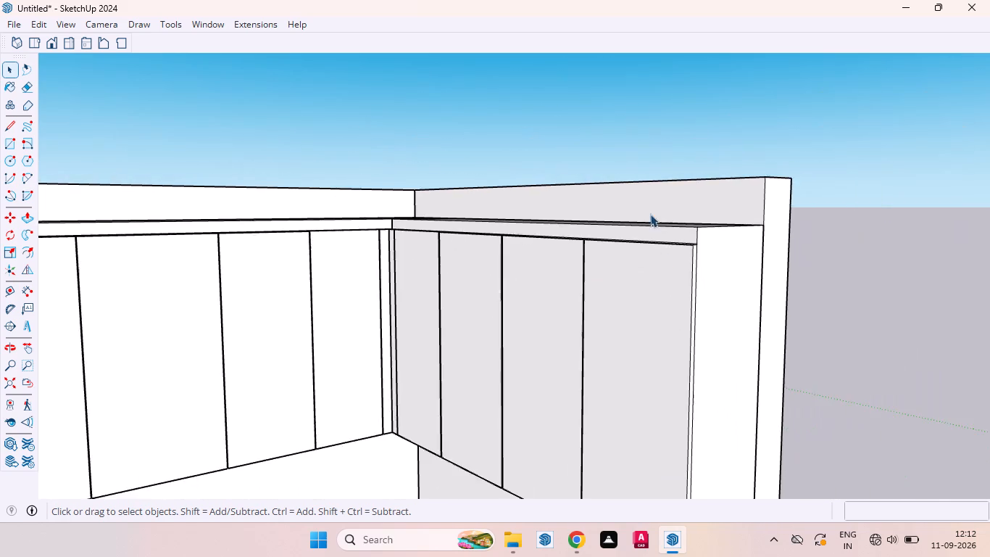
{"action": "scroll", "coordinate": [651, 207], "scroll_direction": "down", "scroll_amount": 5}
{"action": "scroll", "coordinate": [575, 335], "scroll_direction": "up", "scroll_amount": 17}
{"action": "scroll", "coordinate": [669, 439], "scroll_direction": "up", "scroll_amount": 5}
{"action": "middle_click_drag", "start_coordinate": [657, 451], "coordinate": [702, 479]}
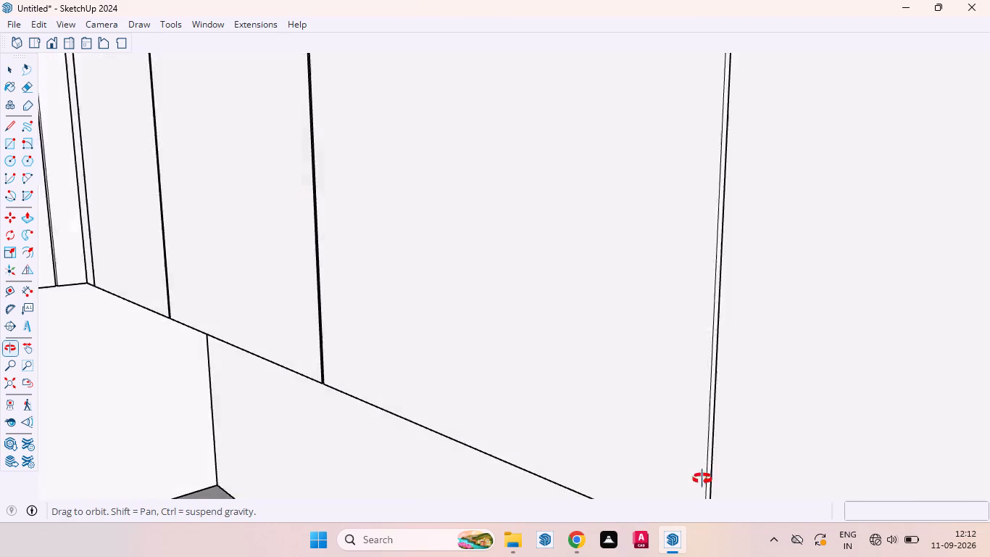
{"action": "middle_click_drag", "start_coordinate": [702, 479], "coordinate": [728, 493]}
{"action": "scroll", "coordinate": [725, 479], "scroll_direction": "up", "scroll_amount": 1}
{"action": "scroll", "coordinate": [646, 381], "scroll_direction": "down", "scroll_amount": 20}
{"action": "scroll", "coordinate": [646, 381], "scroll_direction": "down", "scroll_amount": 1}
{"action": "scroll", "coordinate": [575, 255], "scroll_direction": "down", "scroll_amount": 7}
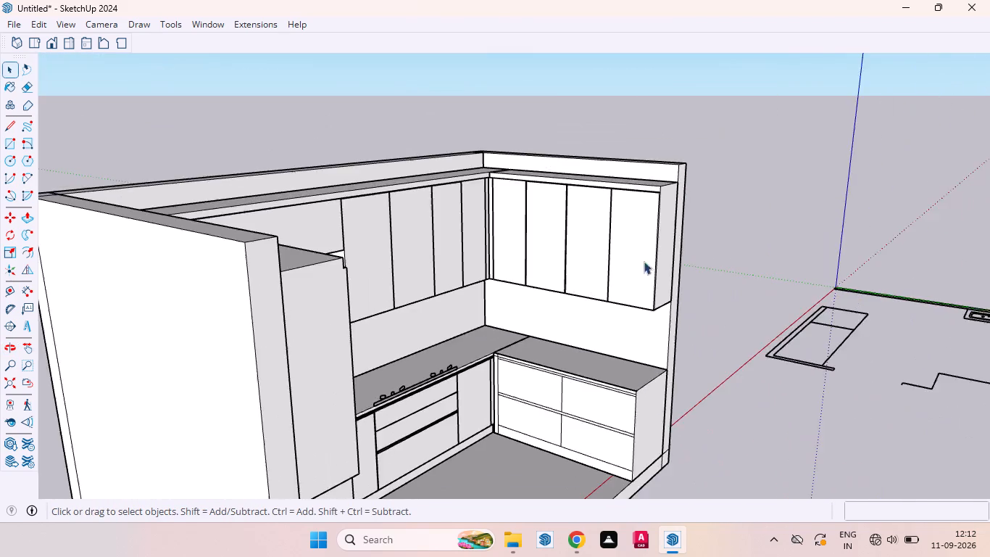
Delete the joint line between the hob countertop and the drawer unit's countertop at the corner.
{"action": "scroll", "coordinate": [512, 384], "scroll_direction": "up", "scroll_amount": 5}
{"action": "middle_click_drag", "start_coordinate": [566, 349], "coordinate": [449, 500]}
{"action": "scroll", "coordinate": [530, 310], "scroll_direction": "up", "scroll_amount": 10}
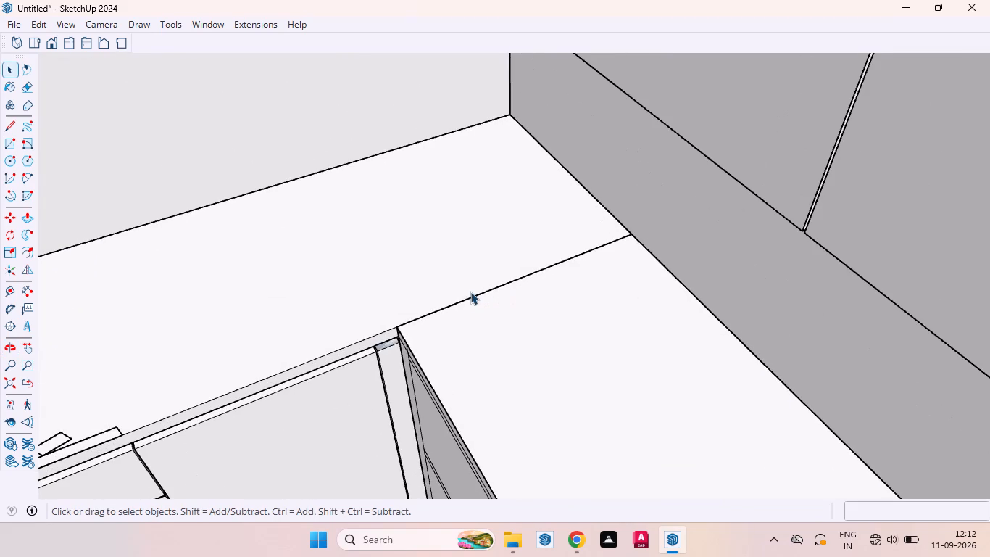
{"action": "left_click", "coordinate": [474, 298]}
{"action": "double_click", "coordinate": [473, 298]}
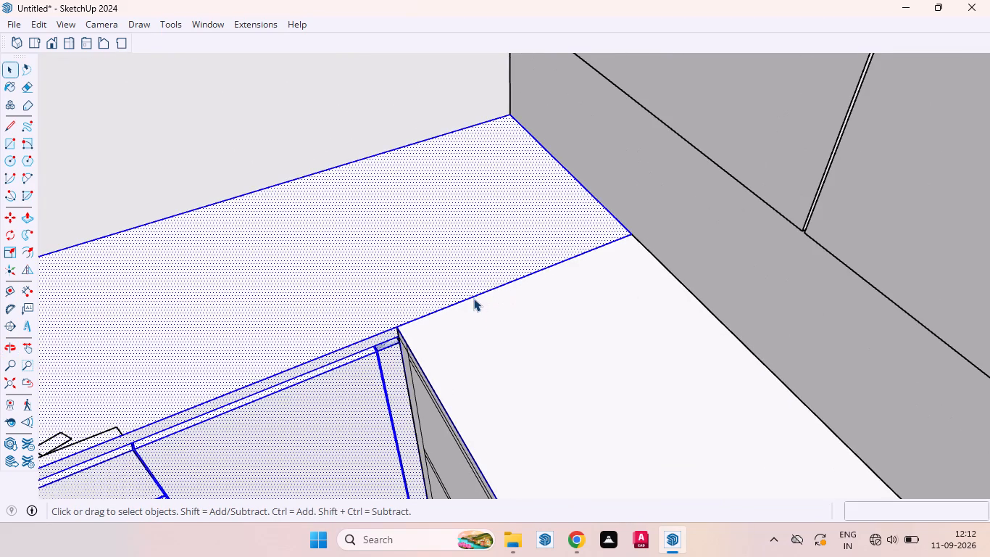
{"action": "left_click", "coordinate": [502, 355]}
{"action": "left_click", "coordinate": [483, 293]}
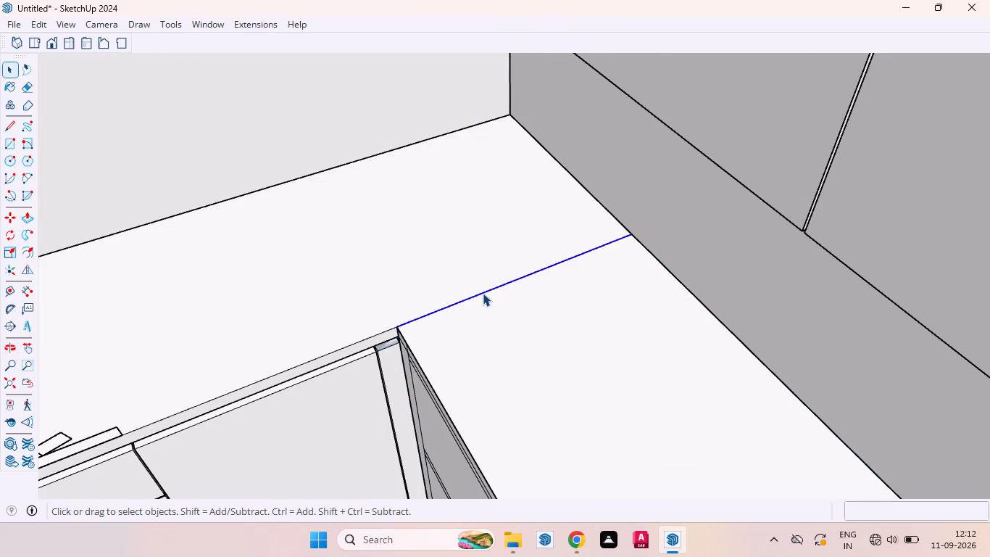
{"action": "key", "text": "Delete"}
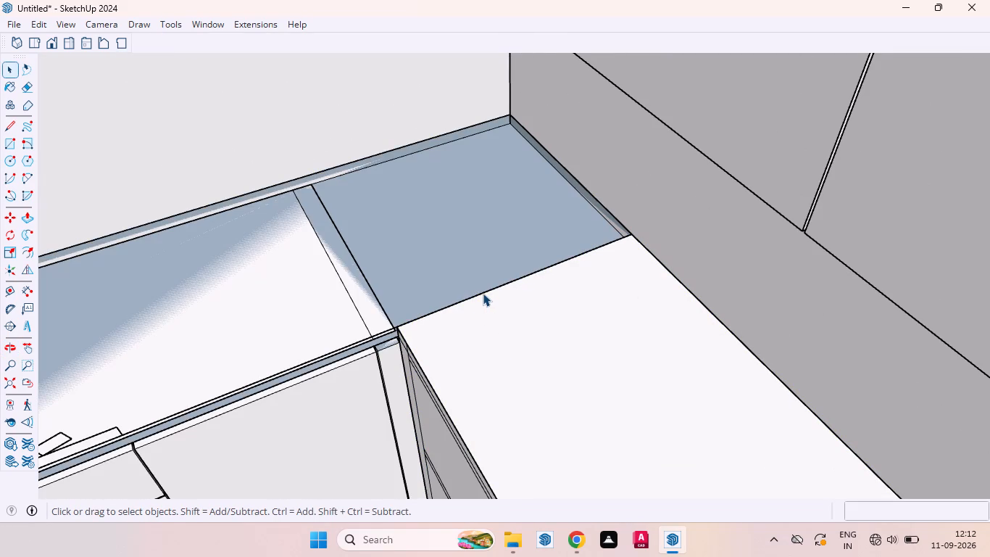
Undo the last deletion of the joint line at the countertop corner.
{"action": "key", "text": "ctrl+z"}
Review the whole kitchen from the open front, including both side walls and the outer shell.
{"action": "scroll", "coordinate": [554, 283], "scroll_direction": "down", "scroll_amount": 12}
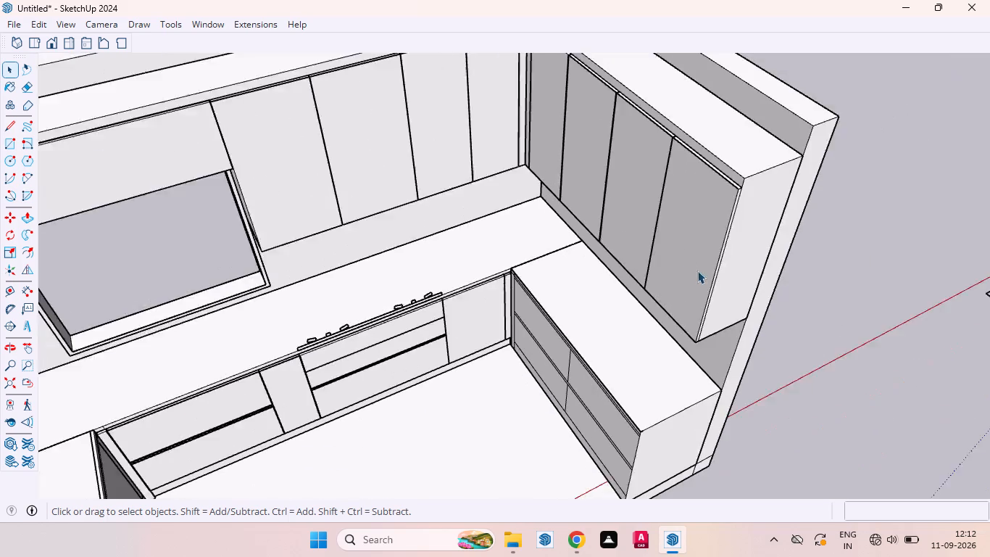
{"action": "scroll", "coordinate": [697, 271], "scroll_direction": "down", "scroll_amount": 9}
{"action": "middle_click_drag", "start_coordinate": [697, 342], "coordinate": [502, 137]}
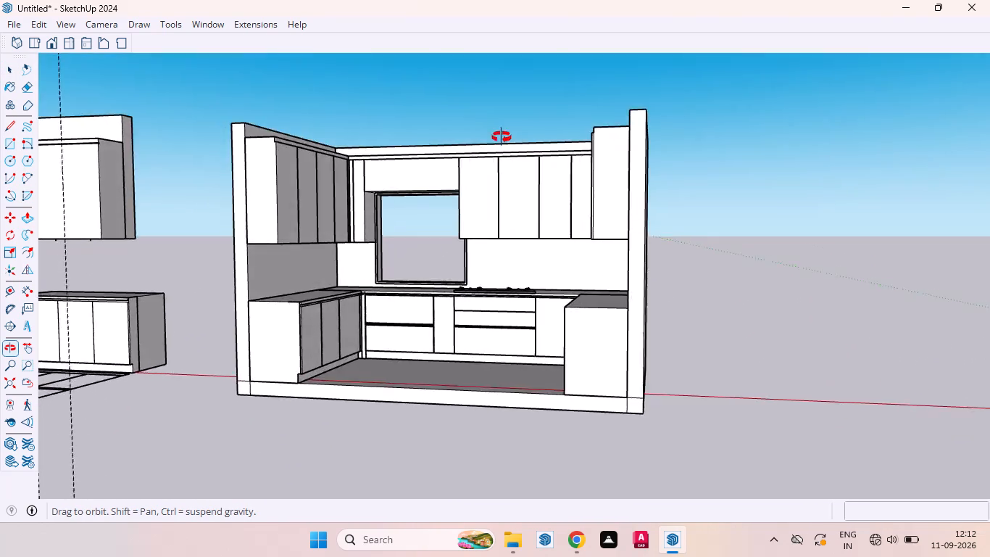
{"action": "middle_click_drag", "start_coordinate": [502, 137], "coordinate": [583, 152]}
{"action": "key", "text": "space"}
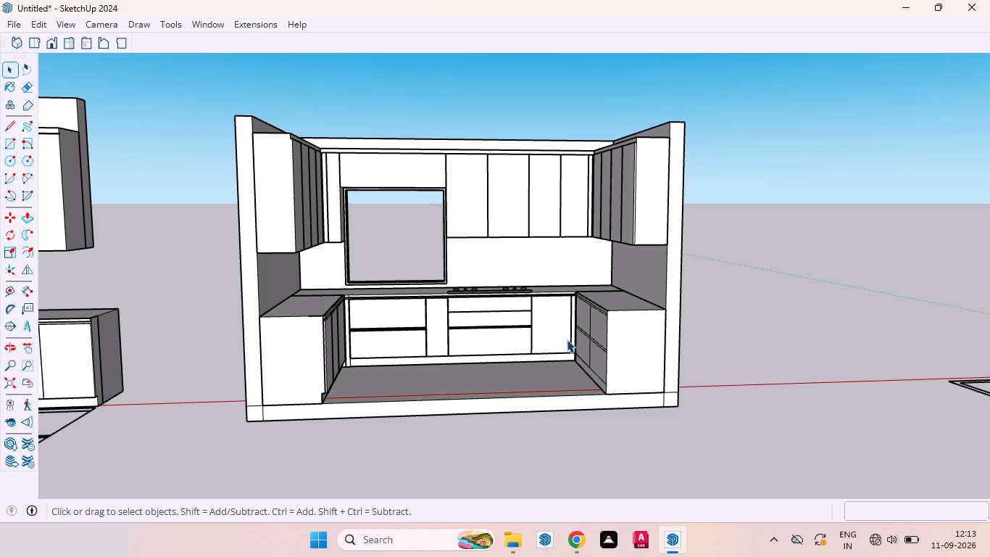
{"action": "left_click_drag", "start_coordinate": [512, 407], "coordinate": [421, 440]}
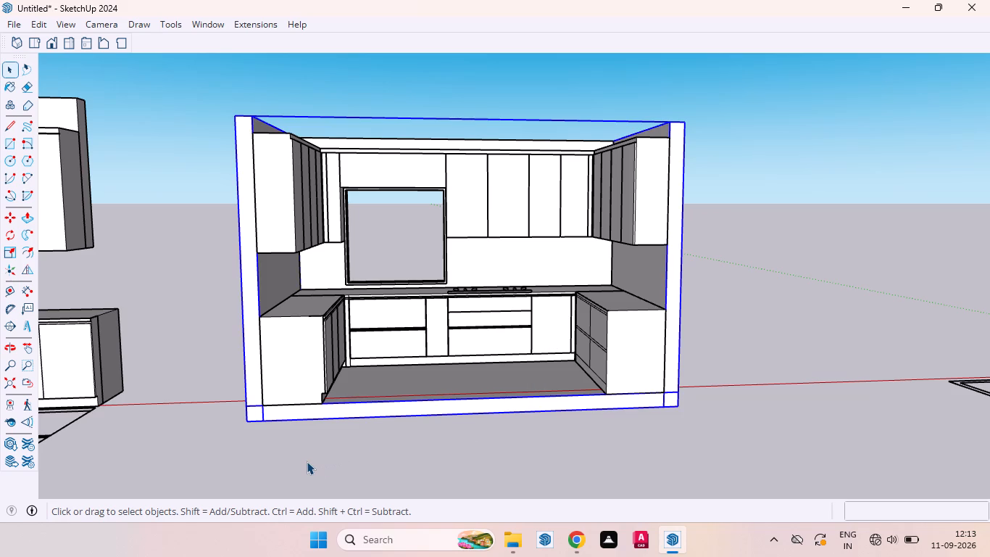
{"action": "key", "text": "space"}
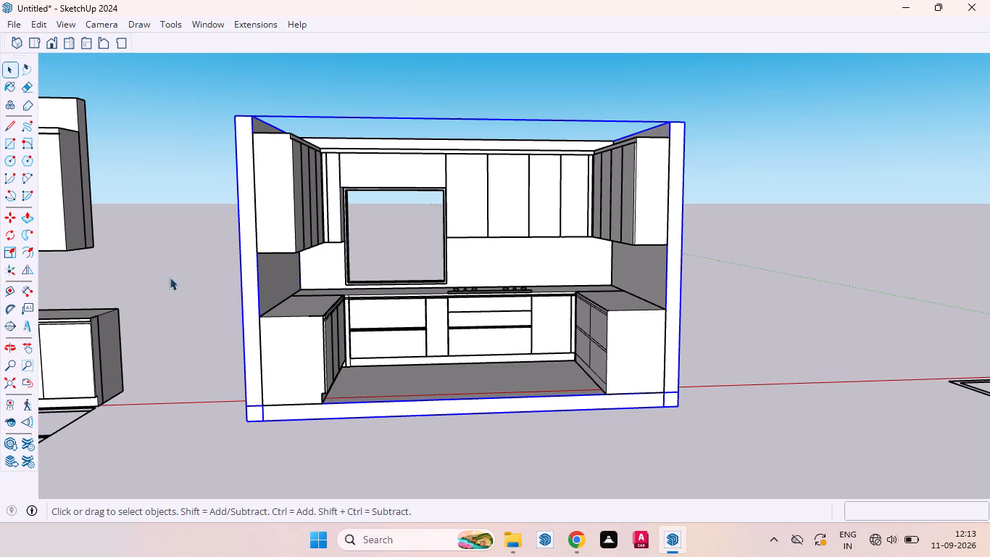
{"action": "left_click", "coordinate": [152, 279]}
Pull the recessed top band above the window-wall cabinets forward by about 11/16", level with the door fronts.
{"action": "scroll", "coordinate": [378, 120], "scroll_direction": "up", "scroll_amount": 7}
{"action": "scroll", "coordinate": [348, 154], "scroll_direction": "down", "scroll_amount": 5}
{"action": "middle_click_drag", "start_coordinate": [352, 202], "coordinate": [283, 334]}
{"action": "scroll", "coordinate": [351, 205], "scroll_direction": "up", "scroll_amount": 1}
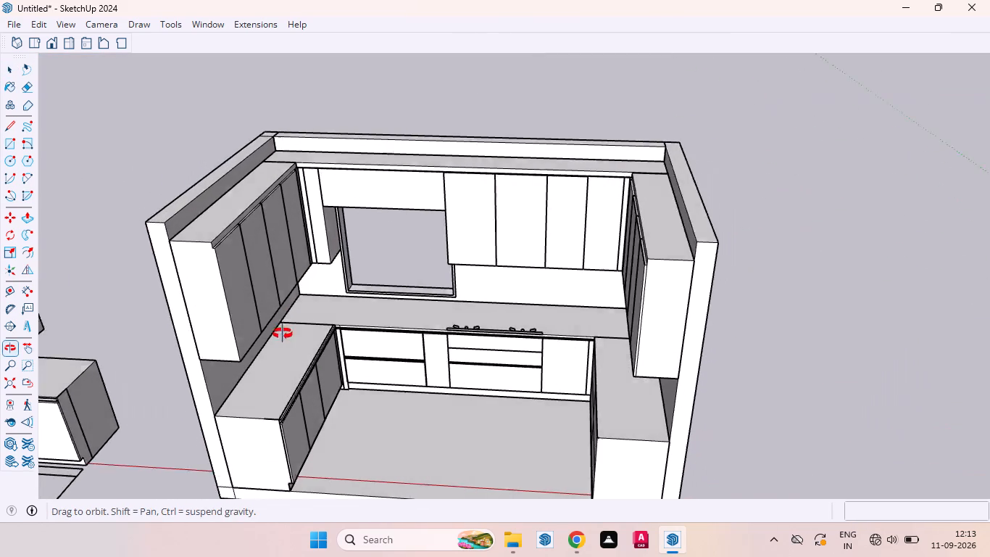
{"action": "middle_click_drag", "start_coordinate": [283, 334], "coordinate": [283, 334]}
{"action": "scroll", "coordinate": [336, 119], "scroll_direction": "up", "scroll_amount": 18}
{"action": "left_click", "coordinate": [265, 199]}
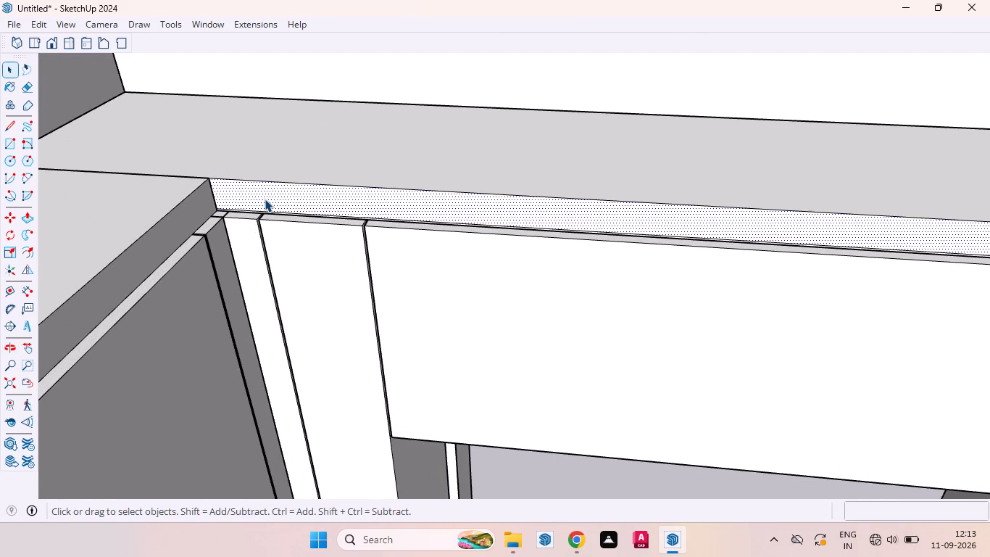
{"action": "key", "text": "p"}
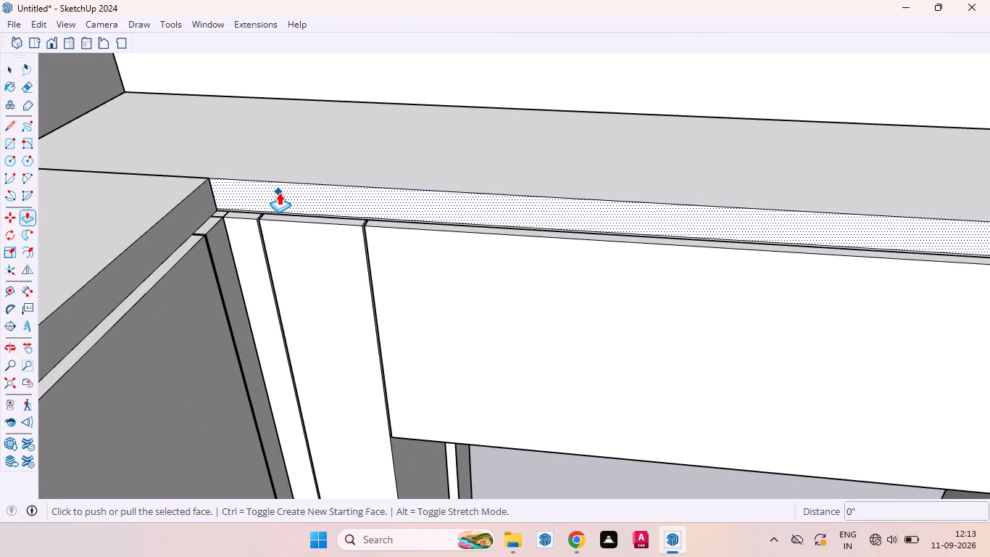
{"action": "left_click", "coordinate": [279, 192]}
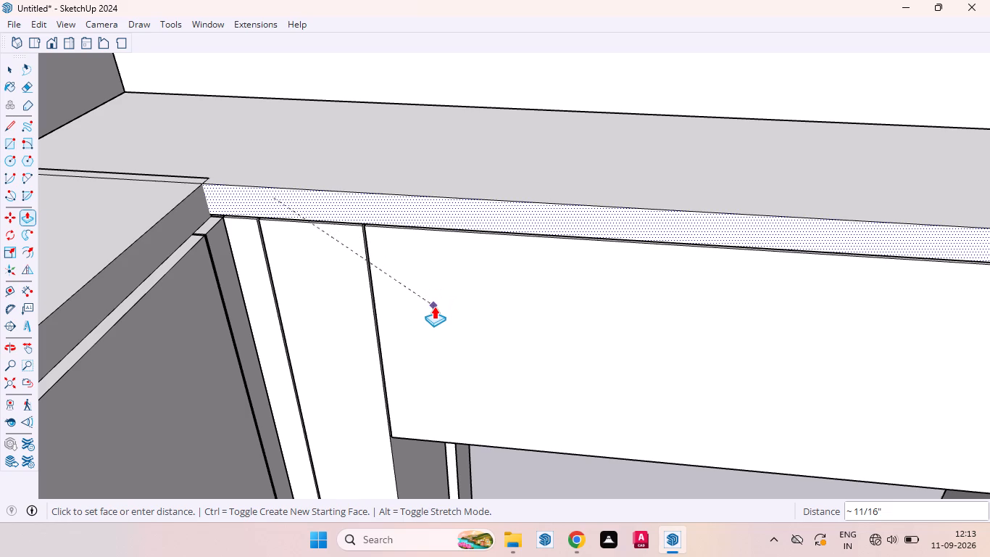
{"action": "left_click", "coordinate": [434, 306]}
{"action": "scroll", "coordinate": [204, 224], "scroll_direction": "up", "scroll_amount": 5}
{"action": "key", "text": "space"}
Pull the top band of the four-door wall cabinet beside the window out about 11/16", flush with its doors, and leave the group.
{"action": "left_click", "coordinate": [169, 213]}
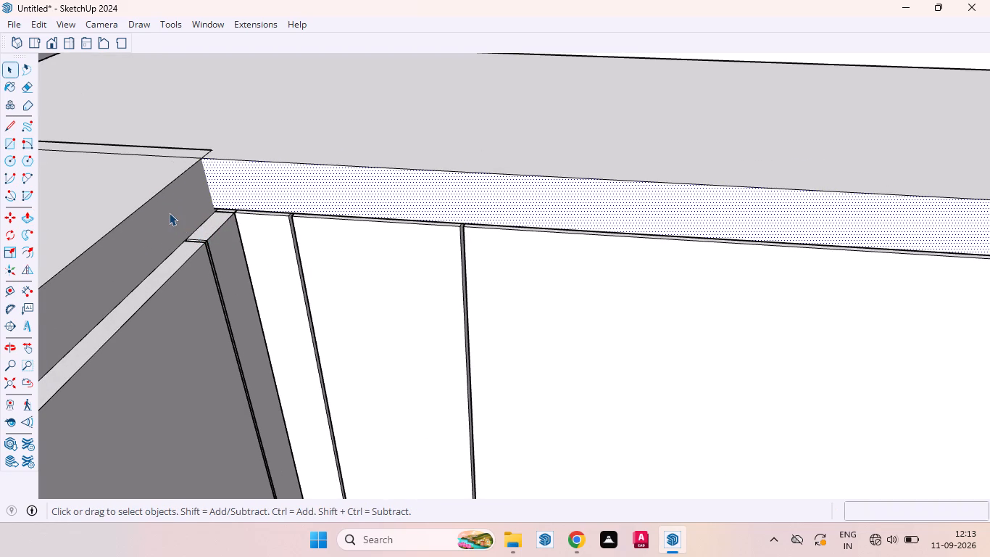
{"action": "double_click", "coordinate": [169, 213]}
{"action": "left_click", "coordinate": [172, 217]}
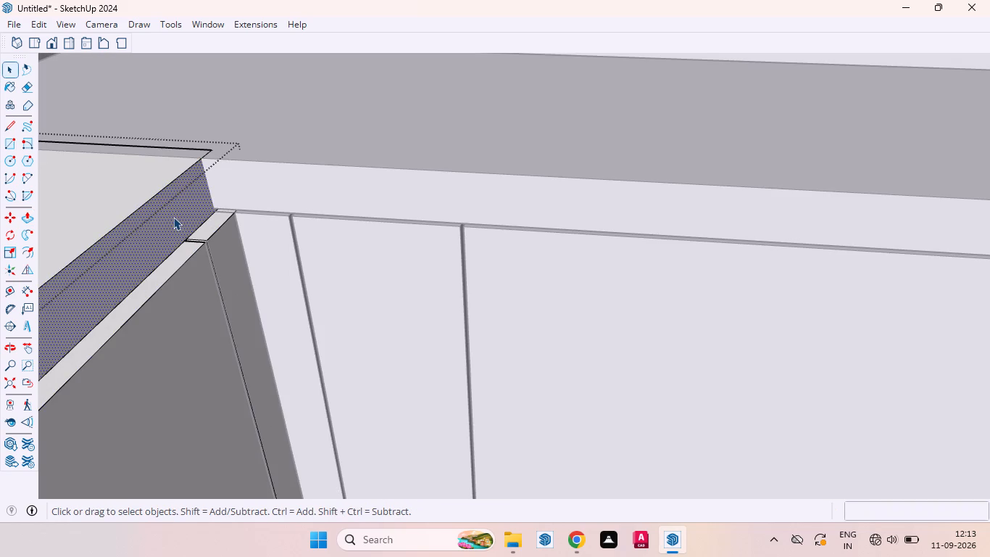
{"action": "key", "text": "p"}
{"action": "left_click", "coordinate": [173, 217]}
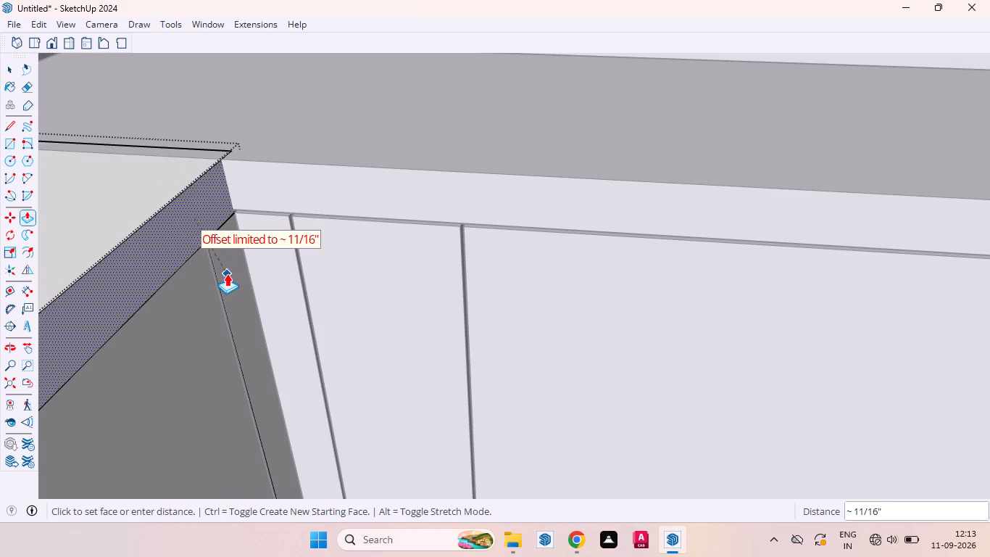
{"action": "left_click", "coordinate": [227, 273]}
{"action": "key", "text": "space"}
{"action": "scroll", "coordinate": [369, 210], "scroll_direction": "down", "scroll_amount": 14}
{"action": "scroll", "coordinate": [446, 116], "scroll_direction": "down", "scroll_amount": 4}
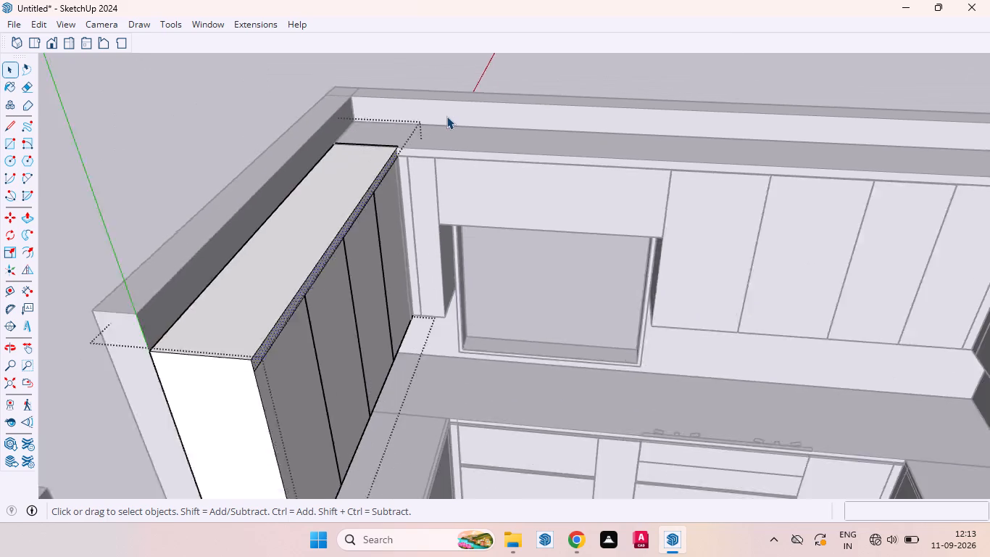
{"action": "scroll", "coordinate": [446, 116], "scroll_direction": "down", "scroll_amount": 9}
{"action": "scroll", "coordinate": [424, 120], "scroll_direction": "up", "scroll_amount": 1}
{"action": "scroll", "coordinate": [424, 120], "scroll_direction": "down", "scroll_amount": 1}
{"action": "left_click", "coordinate": [436, 494]}
Pull the top band of the four-door wall cabinet above the drawer unit out flush with its doors, and leave the group.
{"action": "scroll", "coordinate": [678, 222], "scroll_direction": "up", "scroll_amount": 6}
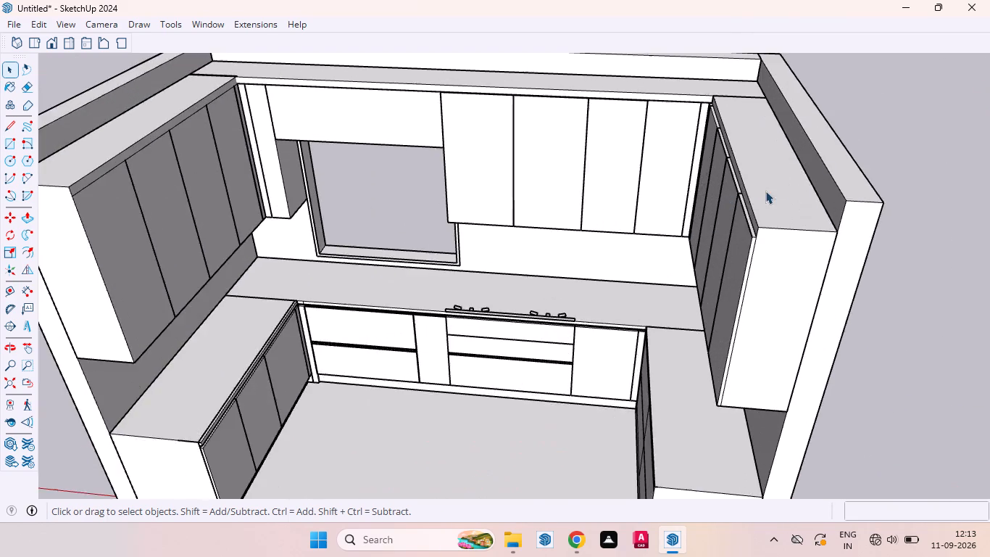
{"action": "scroll", "coordinate": [765, 191], "scroll_direction": "up", "scroll_amount": 11}
{"action": "middle_click_drag", "start_coordinate": [736, 249], "coordinate": [814, 246]}
{"action": "scroll", "coordinate": [799, 242], "scroll_direction": "up", "scroll_amount": 4}
{"action": "left_click", "coordinate": [796, 248]}
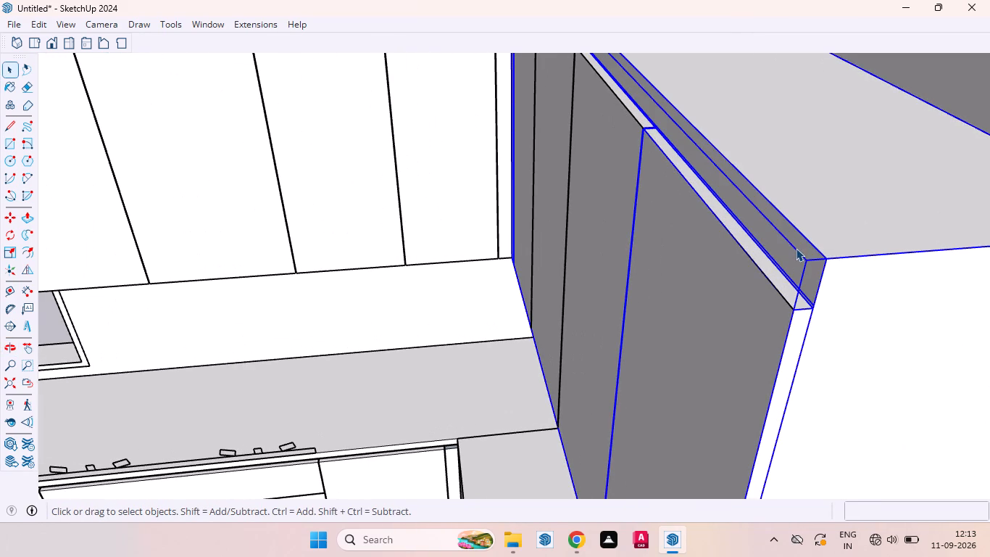
{"action": "left_click", "coordinate": [796, 248]}
{"action": "triple_click", "coordinate": [784, 247]}
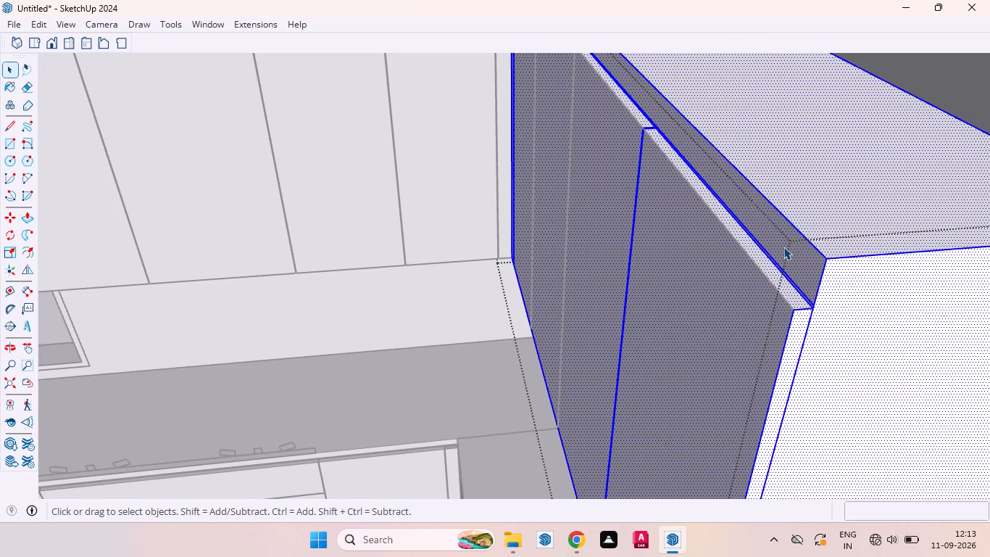
{"action": "left_click", "coordinate": [783, 247]}
{"action": "key", "text": "p"}
{"action": "left_click", "coordinate": [808, 255]}
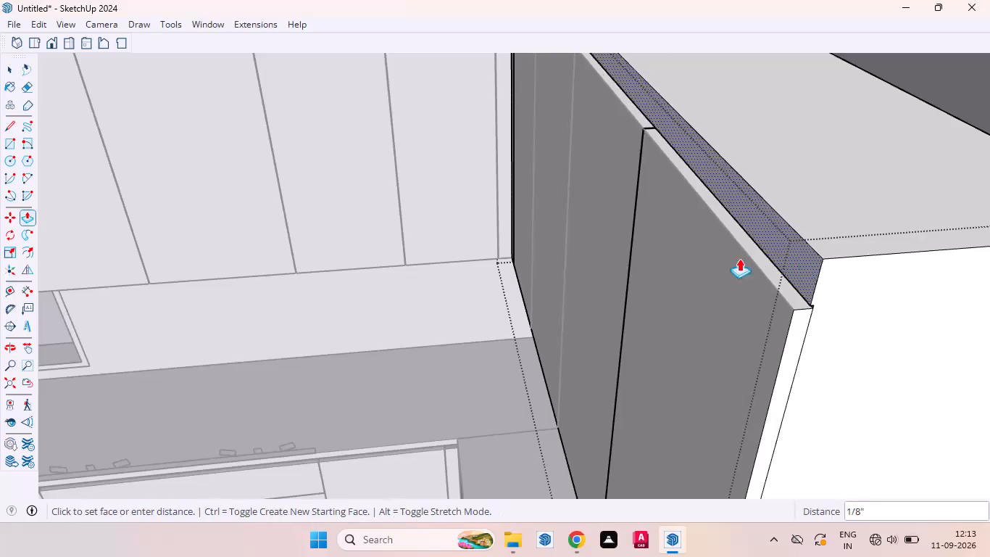
{"action": "left_click", "coordinate": [762, 358]}
{"action": "key", "text": "space"}
{"action": "scroll", "coordinate": [653, 327], "scroll_direction": "down", "scroll_amount": 6}
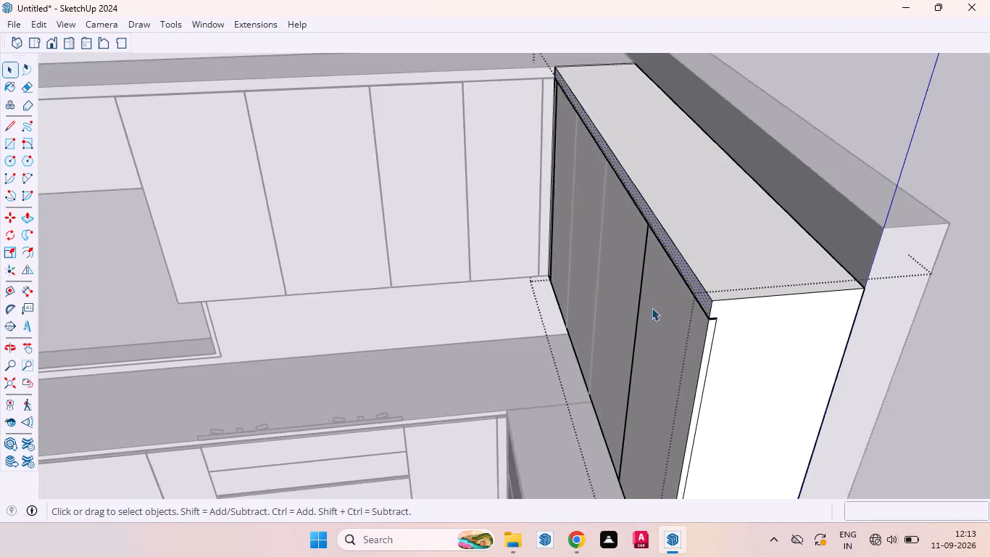
{"action": "scroll", "coordinate": [652, 308], "scroll_direction": "down", "scroll_amount": 14}
{"action": "left_click", "coordinate": [760, 337]}
Examine the seam line between the top band and doors of the four-door wall cabinet beside the window.
{"action": "middle_click_drag", "start_coordinate": [487, 209], "coordinate": [356, 113]}
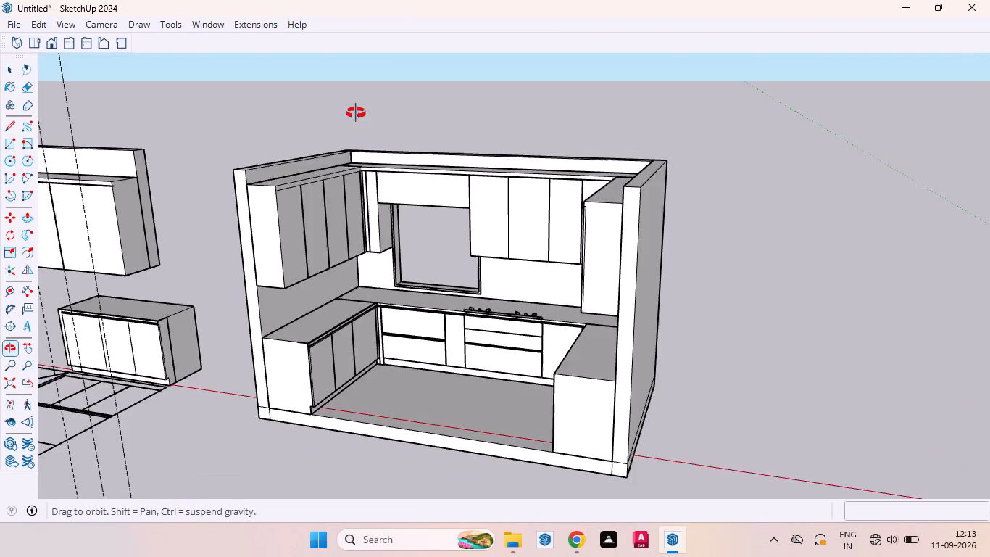
{"action": "middle_click_drag", "start_coordinate": [356, 113], "coordinate": [356, 96]}
{"action": "scroll", "coordinate": [296, 158], "scroll_direction": "up", "scroll_amount": 5}
{"action": "scroll", "coordinate": [327, 170], "scroll_direction": "down", "scroll_amount": 5}
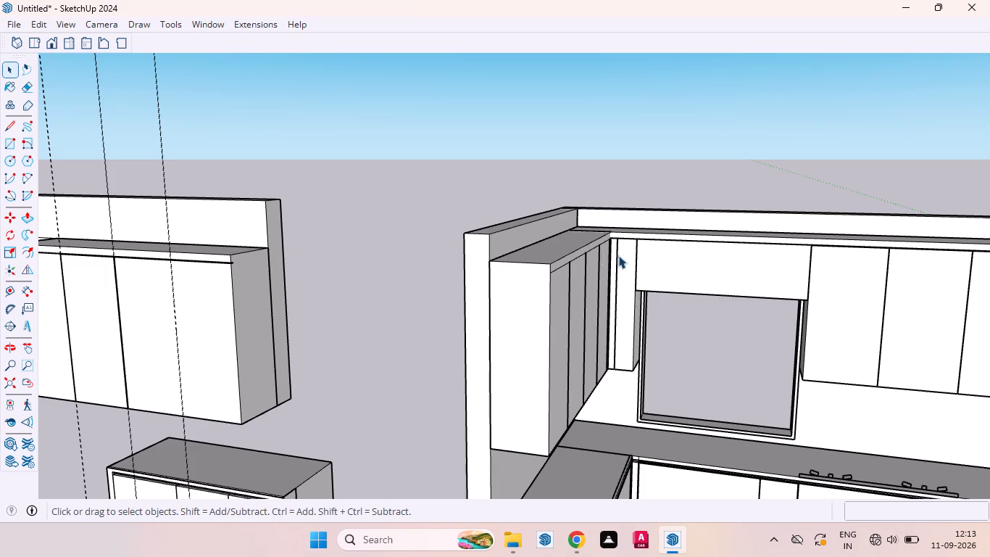
{"action": "scroll", "coordinate": [627, 254], "scroll_direction": "up", "scroll_amount": 4}
{"action": "scroll", "coordinate": [625, 231], "scroll_direction": "up", "scroll_amount": 20}
{"action": "scroll", "coordinate": [625, 231], "scroll_direction": "up", "scroll_amount": 2}
{"action": "middle_click_drag", "start_coordinate": [575, 242], "coordinate": [574, 242]}
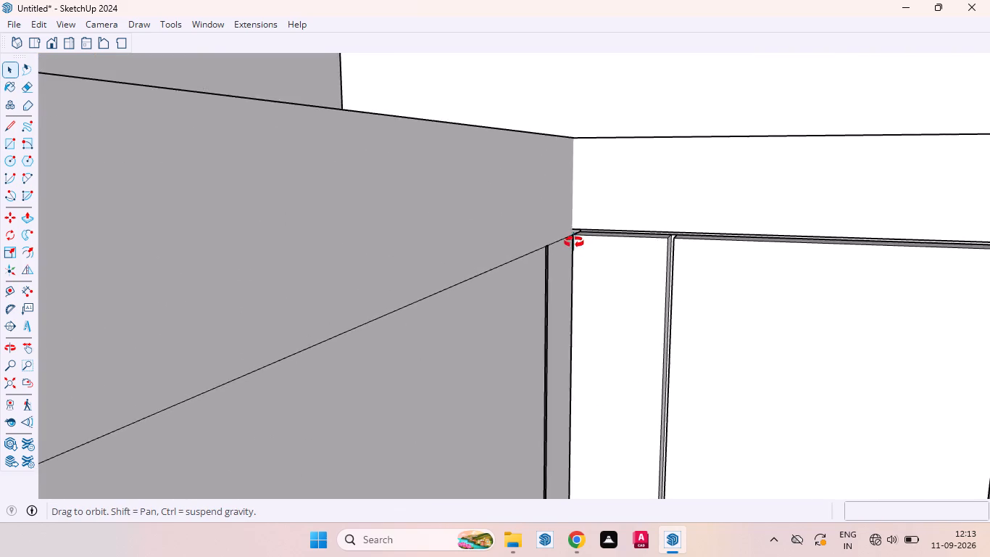
{"action": "middle_click_drag", "start_coordinate": [574, 242], "coordinate": [514, 239]}
{"action": "scroll", "coordinate": [488, 245], "scroll_direction": "up", "scroll_amount": 6}
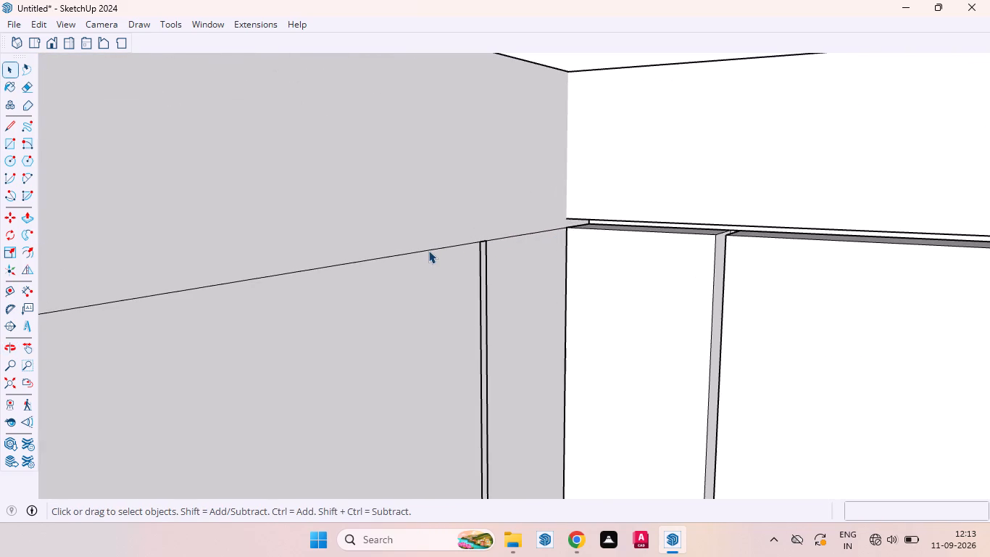
{"action": "left_click", "coordinate": [428, 250]}
{"action": "scroll", "coordinate": [513, 231], "scroll_direction": "down", "scroll_amount": 6}
{"action": "scroll", "coordinate": [594, 217], "scroll_direction": "down", "scroll_amount": 6}
{"action": "scroll", "coordinate": [687, 195], "scroll_direction": "down", "scroll_amount": 6}
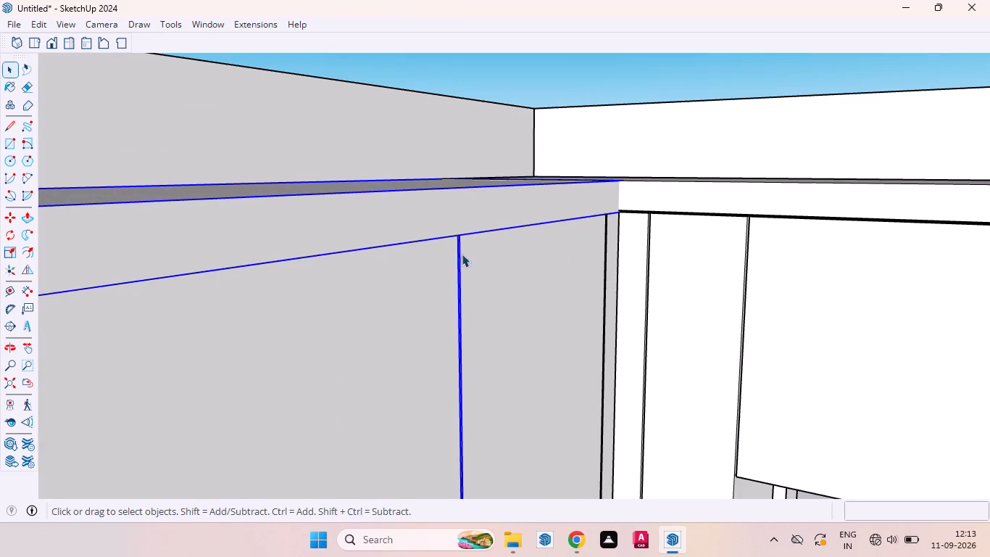
{"action": "double_click", "coordinate": [500, 248]}
{"action": "scroll", "coordinate": [638, 204], "scroll_direction": "down", "scroll_amount": 5}
{"action": "scroll", "coordinate": [533, 231], "scroll_direction": "down", "scroll_amount": 5}
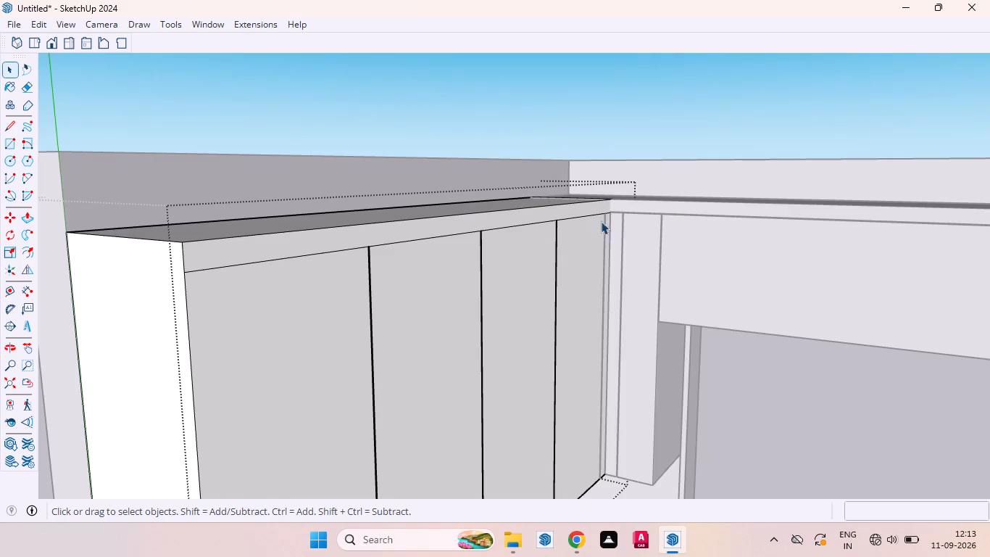
{"action": "scroll", "coordinate": [321, 247], "scroll_direction": "up", "scroll_amount": 5}
{"action": "left_click", "coordinate": [264, 265]}
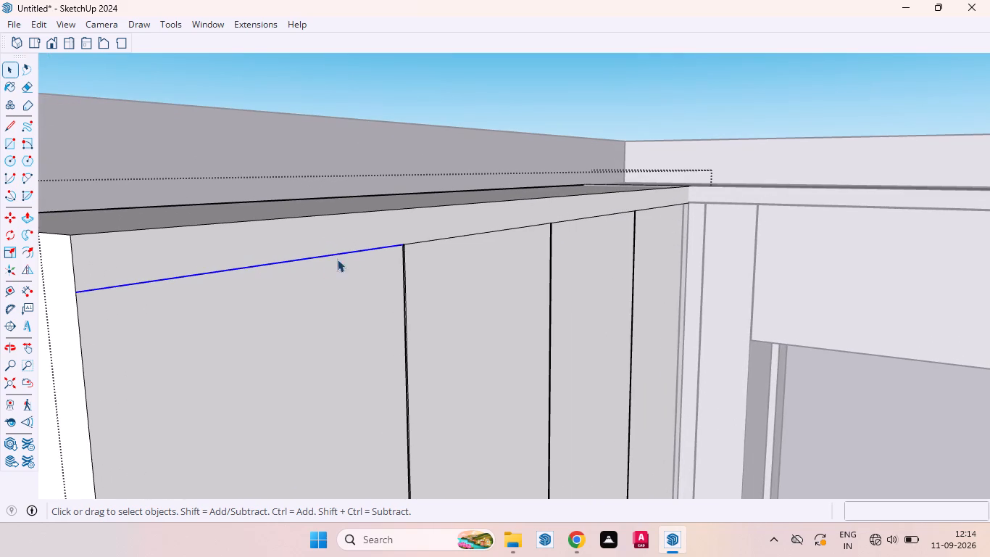
{"action": "scroll", "coordinate": [500, 234], "scroll_direction": "down", "scroll_amount": 5}
{"action": "left_click", "coordinate": [400, 123]}
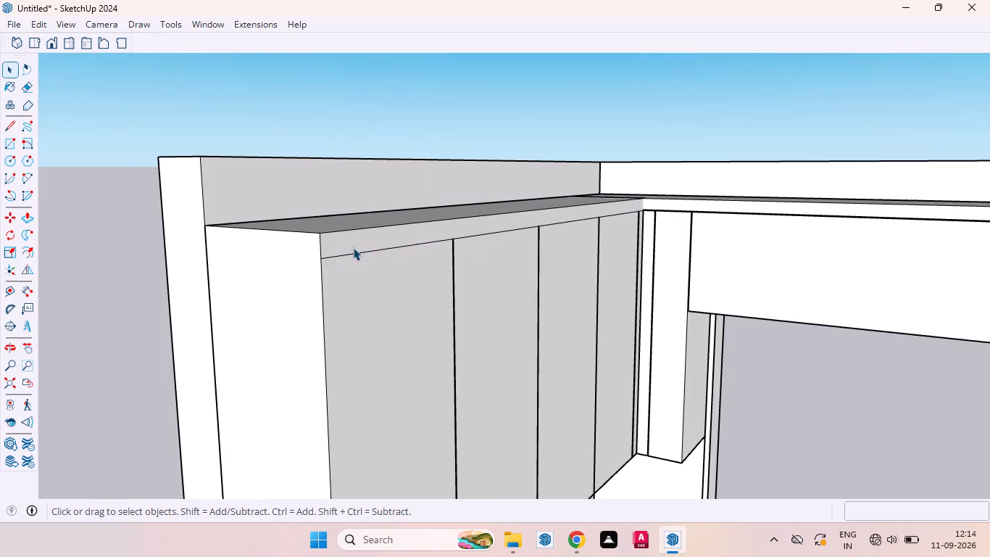
Place a horizontal guide 3 mm above the line between that cabinet's doors and its top band.
{"action": "scroll", "coordinate": [353, 247], "scroll_direction": "up", "scroll_amount": 3}
{"action": "key", "text": "t"}
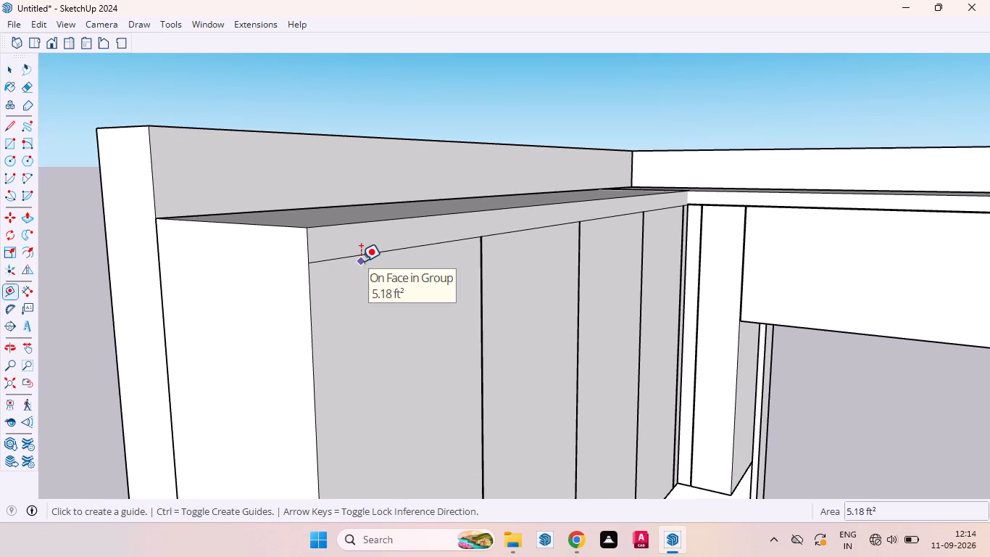
{"action": "left_click", "coordinate": [362, 256]}
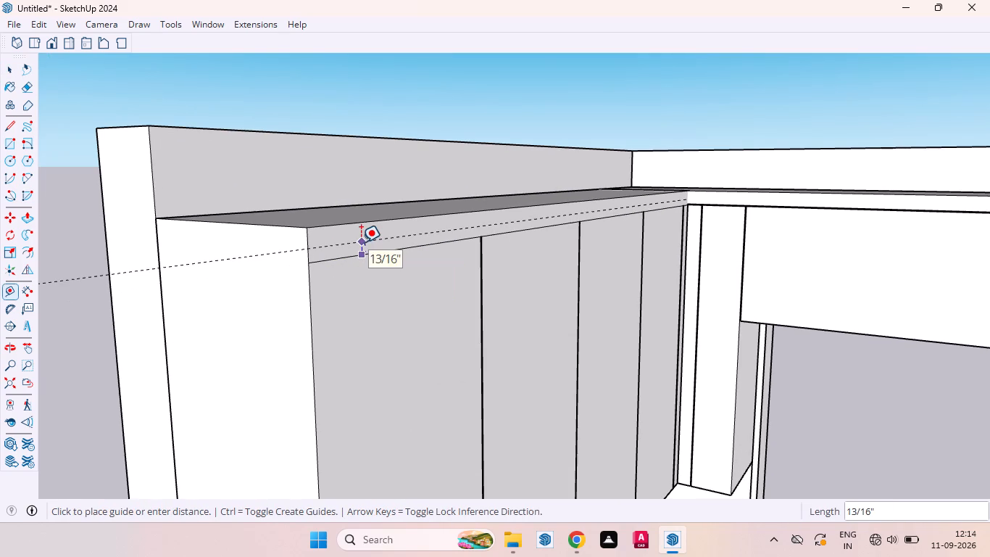
{"action": "type", "text": "3mm"}
{"action": "key", "text": "Return"}
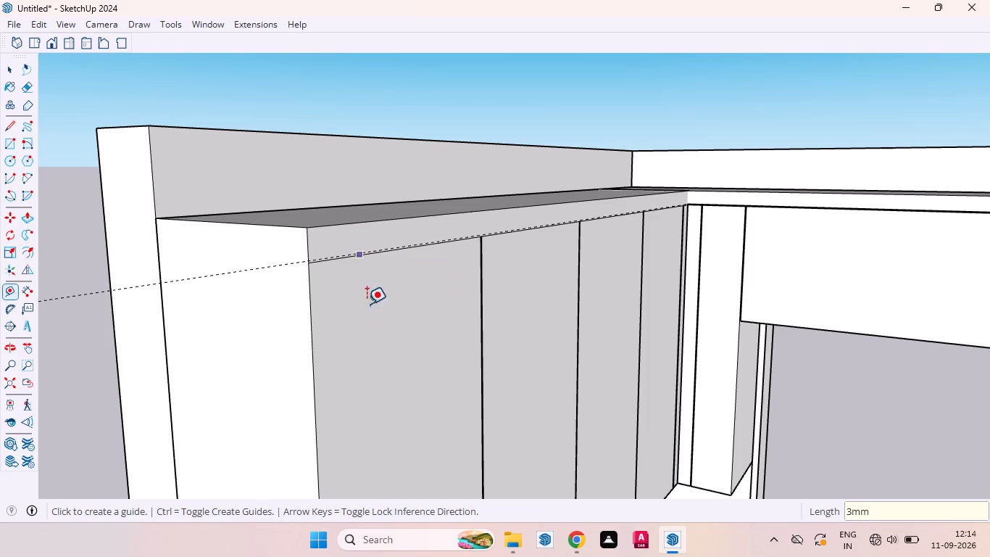
{"action": "key", "text": "space"}
Draw a thin rectangle about 1/8" by 5' 11 1/2" between the guide and the door tops of the four-door wall cabinet.
{"action": "key", "text": "r"}
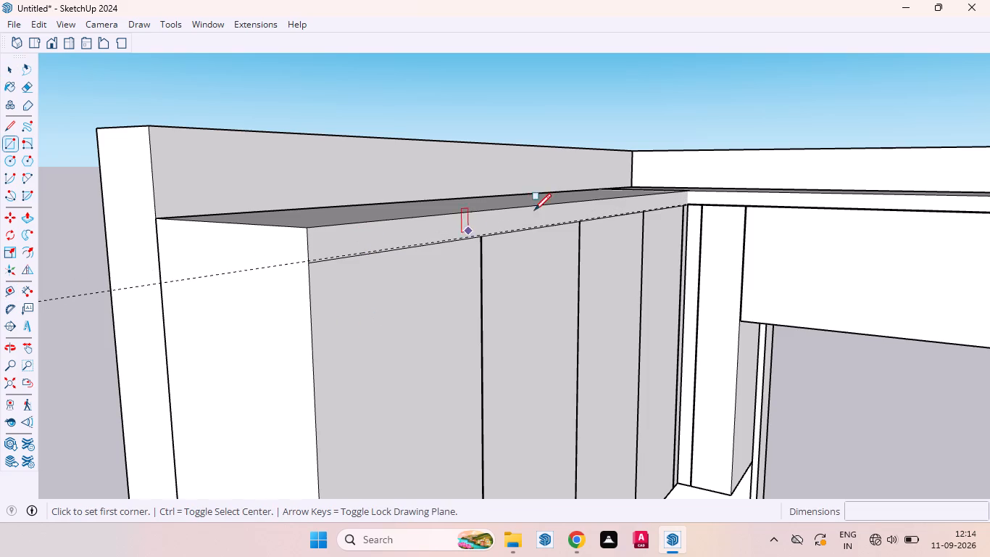
{"action": "scroll", "coordinate": [672, 194], "scroll_direction": "up", "scroll_amount": 20}
{"action": "scroll", "coordinate": [672, 194], "scroll_direction": "up", "scroll_amount": 3}
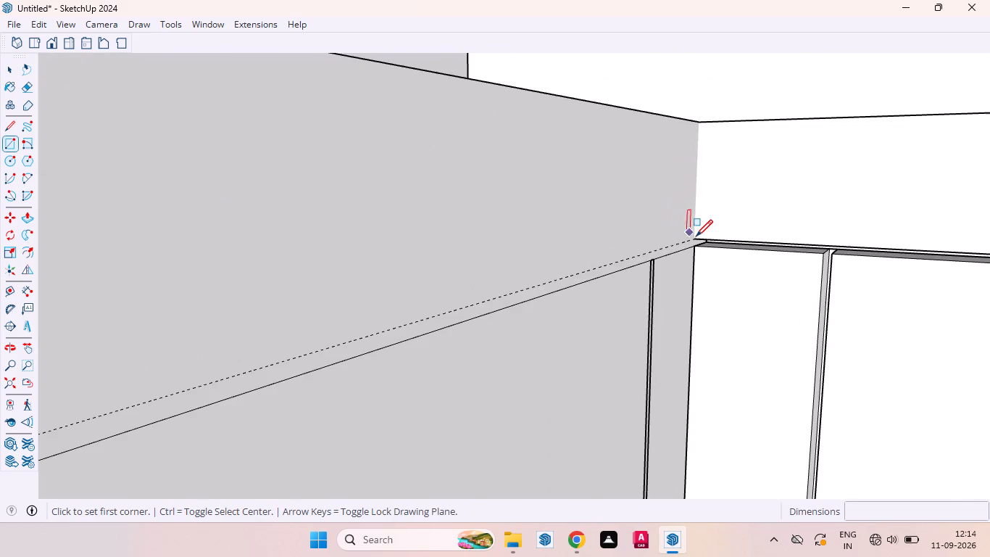
{"action": "scroll", "coordinate": [696, 237], "scroll_direction": "up", "scroll_amount": 9}
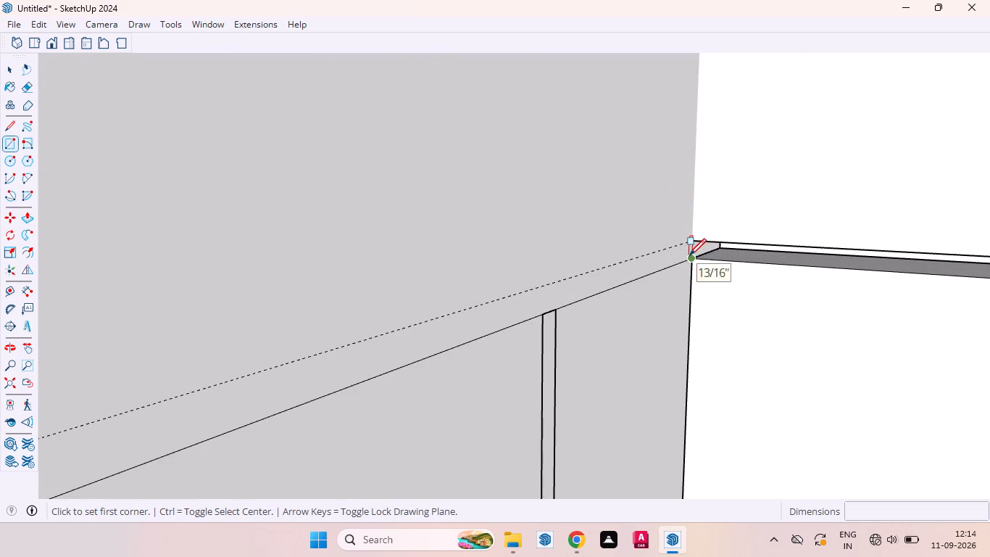
{"action": "left_click", "coordinate": [692, 258]}
{"action": "scroll", "coordinate": [666, 261], "scroll_direction": "down", "scroll_amount": 5}
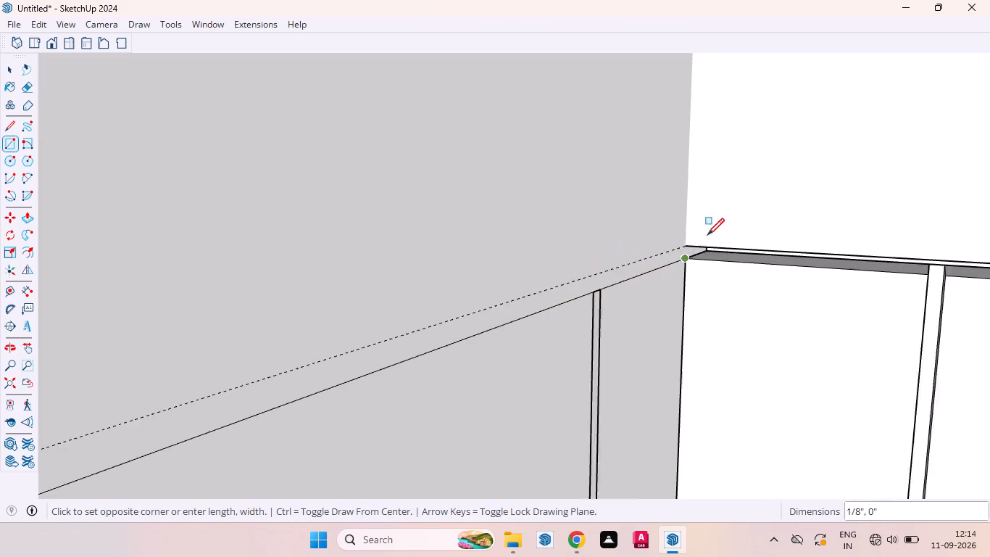
{"action": "scroll", "coordinate": [707, 235], "scroll_direction": "down", "scroll_amount": 16}
{"action": "scroll", "coordinate": [741, 169], "scroll_direction": "down", "scroll_amount": 11}
{"action": "scroll", "coordinate": [757, 158], "scroll_direction": "up", "scroll_amount": 1}
{"action": "scroll", "coordinate": [757, 158], "scroll_direction": "down", "scroll_amount": 4}
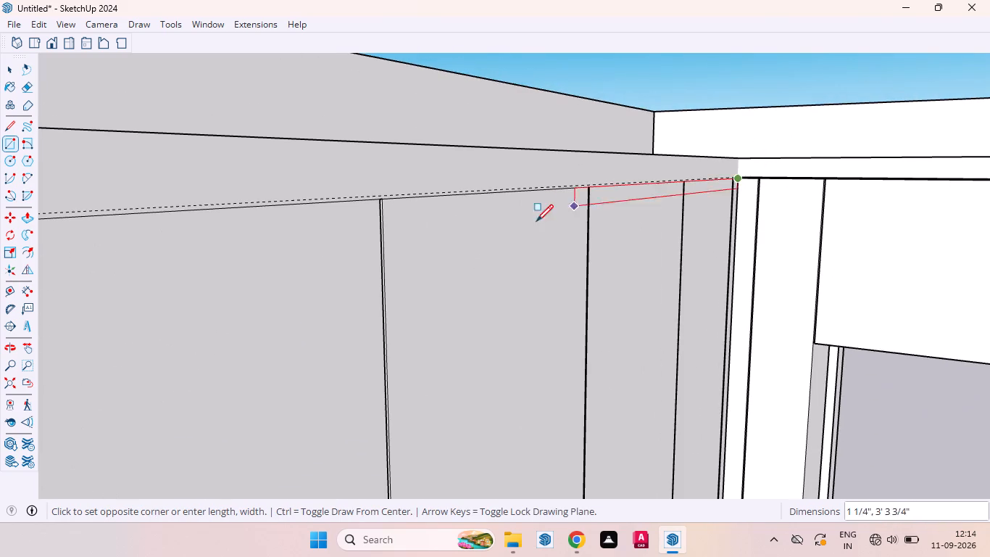
{"action": "scroll", "coordinate": [751, 186], "scroll_direction": "down", "scroll_amount": 14}
{"action": "scroll", "coordinate": [699, 181], "scroll_direction": "up", "scroll_amount": 16}
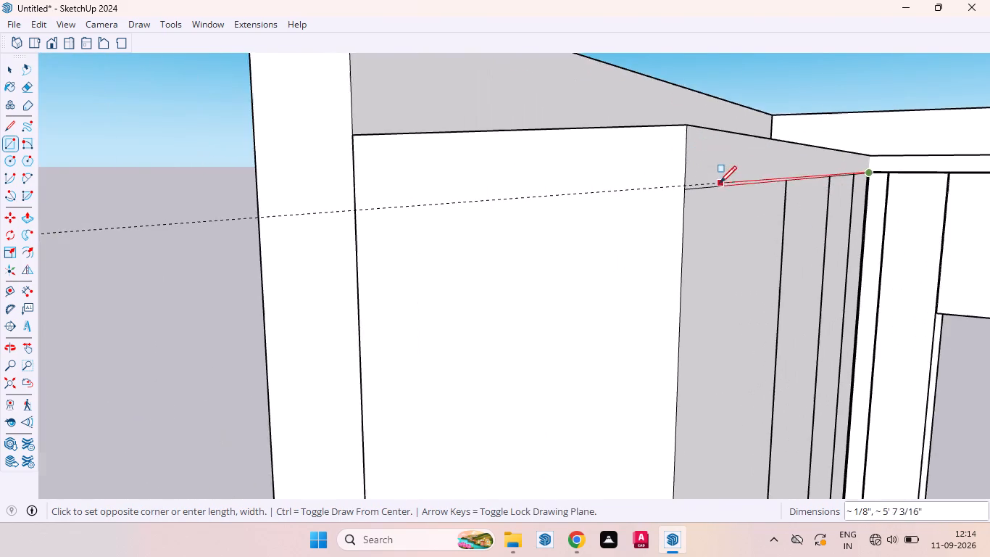
{"action": "scroll", "coordinate": [720, 183], "scroll_direction": "up", "scroll_amount": 13}
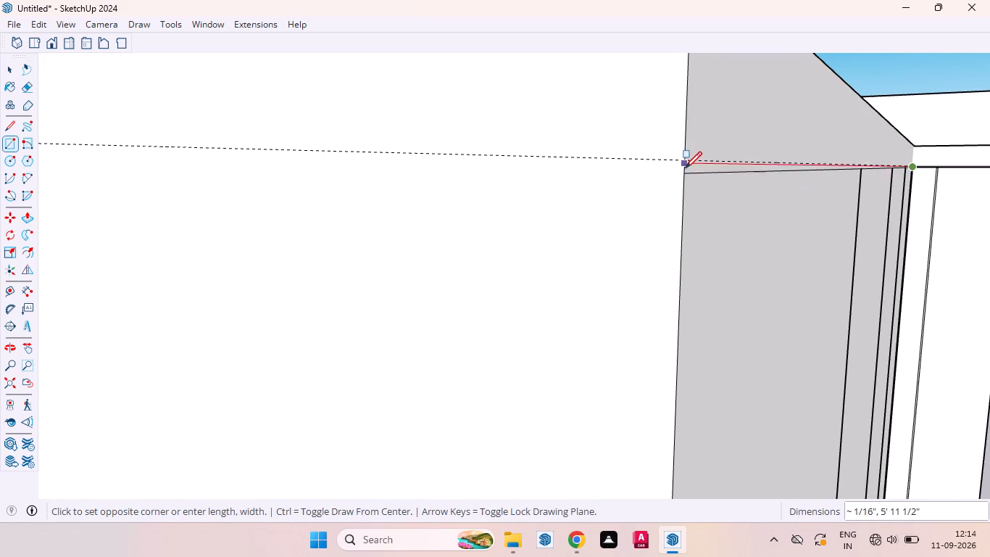
{"action": "left_click", "coordinate": [684, 161]}
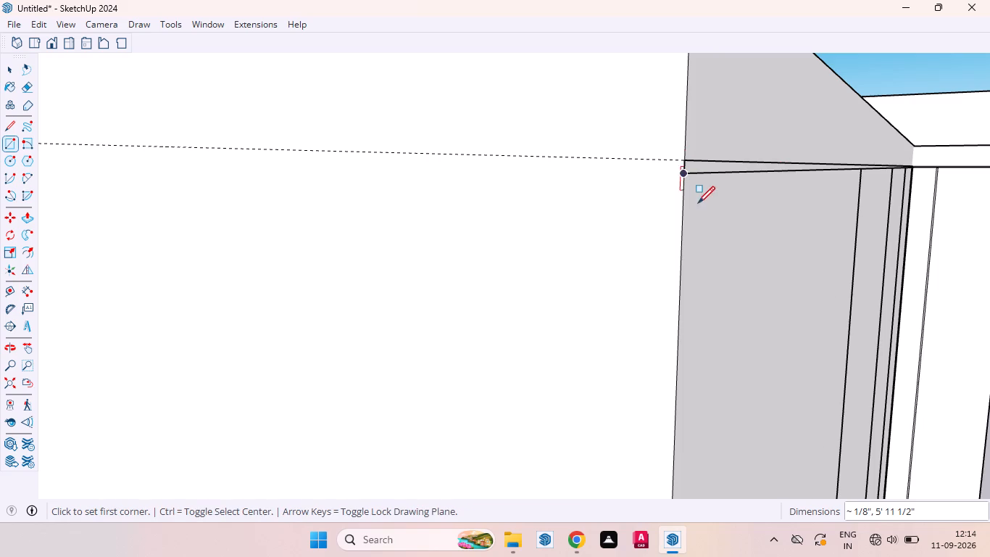
Push the thin strip between the top band and the doors in by 18 mm.
{"action": "key", "text": "space"}
{"action": "middle_click_drag", "start_coordinate": [720, 183], "coordinate": [581, 228]}
{"action": "scroll", "coordinate": [675, 183], "scroll_direction": "up", "scroll_amount": 6}
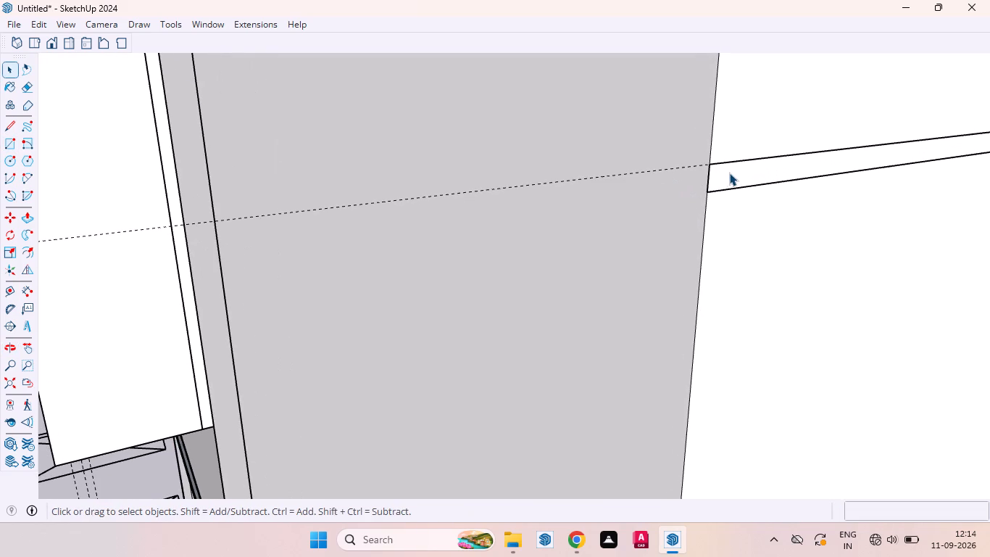
{"action": "left_click", "coordinate": [729, 173]}
{"action": "scroll", "coordinate": [497, 215], "scroll_direction": "down", "scroll_amount": 14}
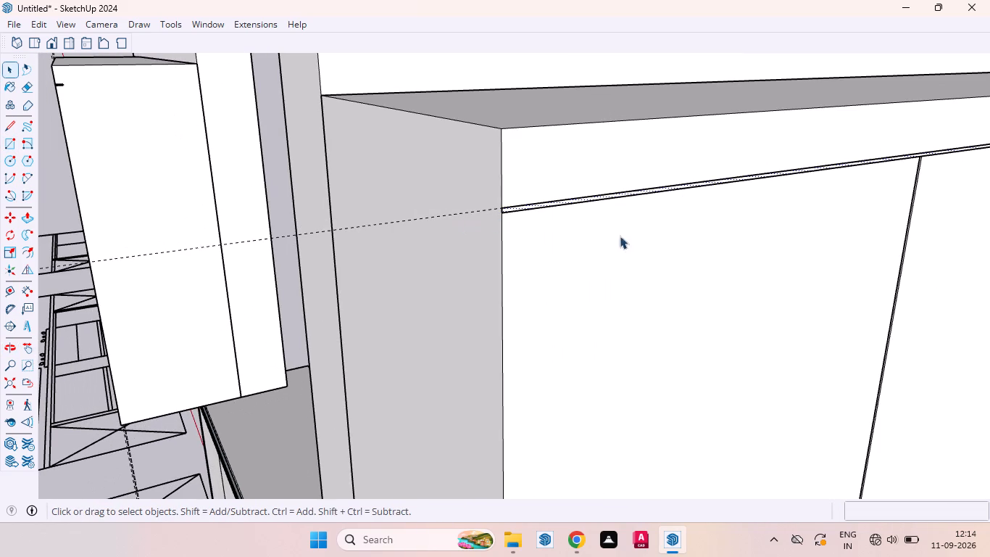
{"action": "key", "text": "p"}
{"action": "scroll", "coordinate": [573, 172], "scroll_direction": "up", "scroll_amount": 14}
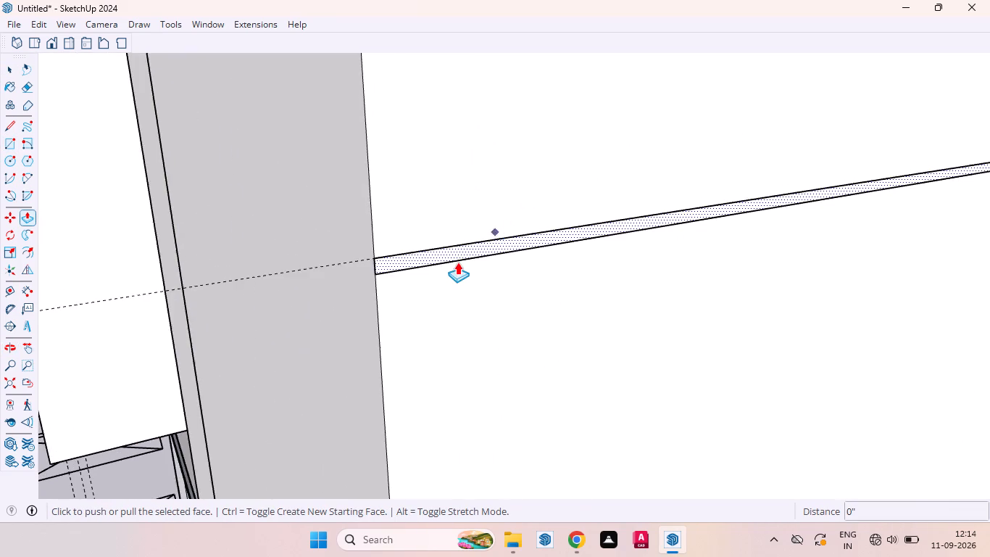
{"action": "scroll", "coordinate": [457, 262], "scroll_direction": "up", "scroll_amount": 2}
{"action": "left_click_drag", "start_coordinate": [453, 251], "coordinate": [437, 245]}
{"action": "key", "text": "1"}
{"action": "type", "text": "8mm"}
{"action": "key", "text": "Return"}
{"action": "key", "text": "space"}
Open the cabinet group and draw a matching rectangle about 5' 11 1/2" by 1/8" over the same strip on its front face.
{"action": "triple_click", "coordinate": [388, 255]}
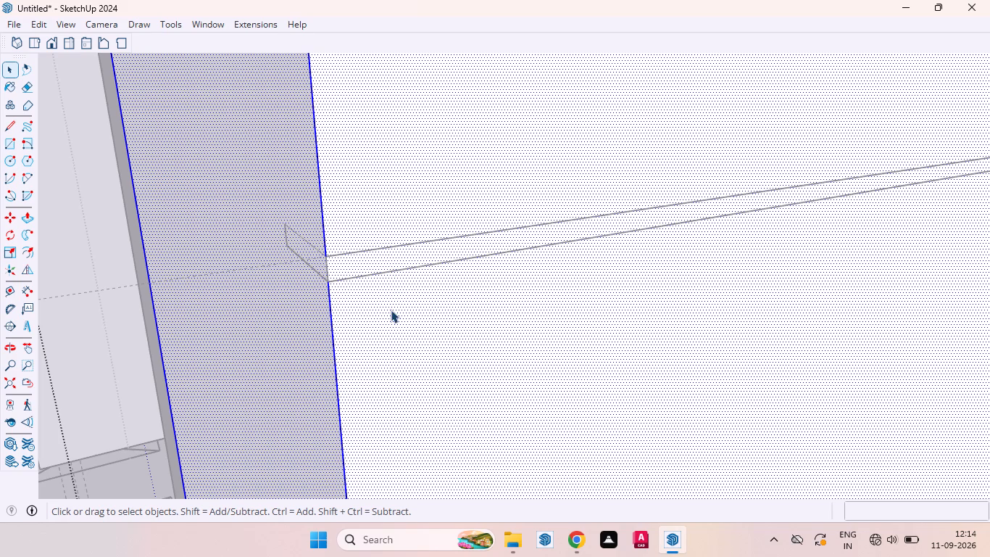
{"action": "key", "text": "r"}
{"action": "left_click", "coordinate": [330, 257]}
{"action": "scroll", "coordinate": [352, 327], "scroll_direction": "down", "scroll_amount": 3}
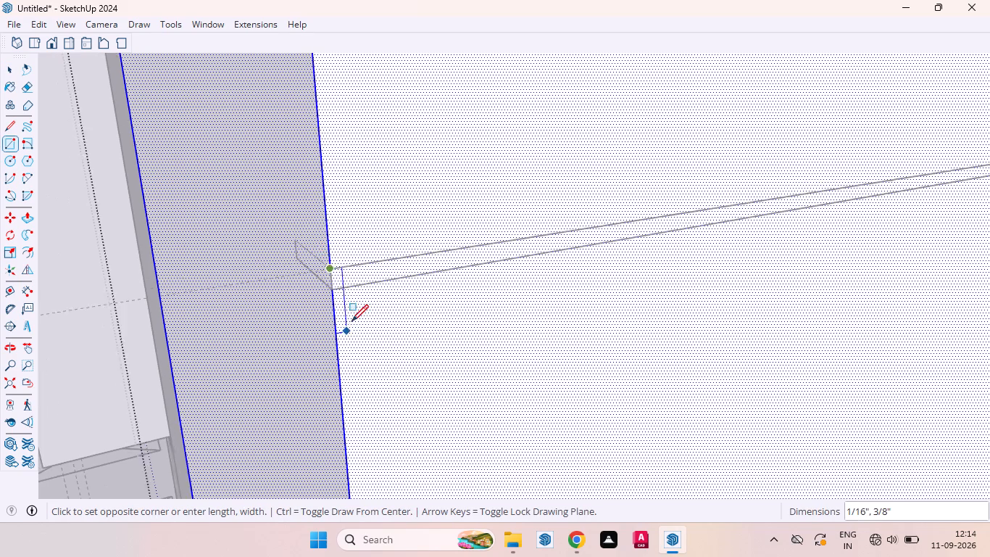
{"action": "scroll", "coordinate": [352, 321], "scroll_direction": "down", "scroll_amount": 20}
{"action": "scroll", "coordinate": [352, 321], "scroll_direction": "down", "scroll_amount": 11}
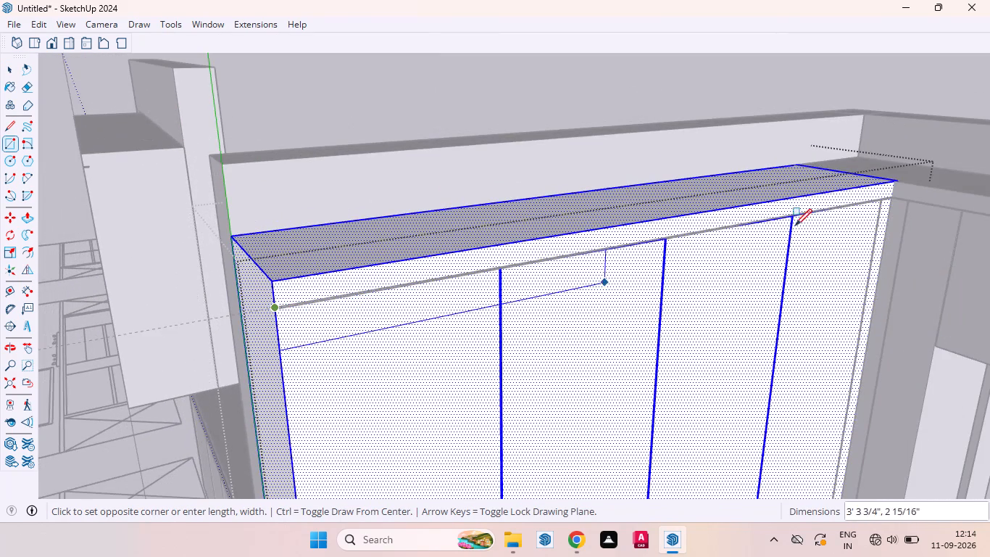
{"action": "scroll", "coordinate": [900, 191], "scroll_direction": "up", "scroll_amount": 20}
{"action": "scroll", "coordinate": [900, 191], "scroll_direction": "up", "scroll_amount": 12}
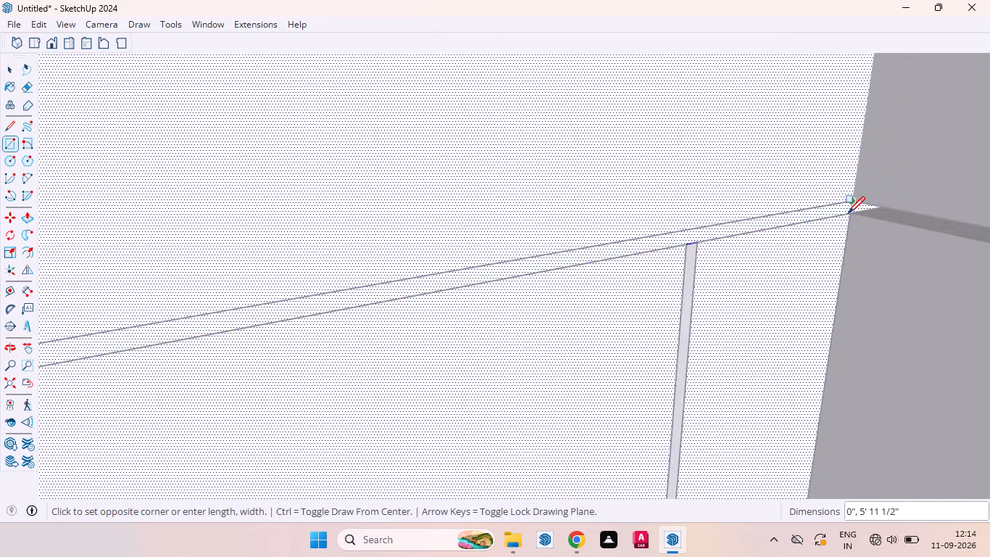
{"action": "scroll", "coordinate": [848, 213], "scroll_direction": "up", "scroll_amount": 3}
{"action": "left_click", "coordinate": [853, 213]}
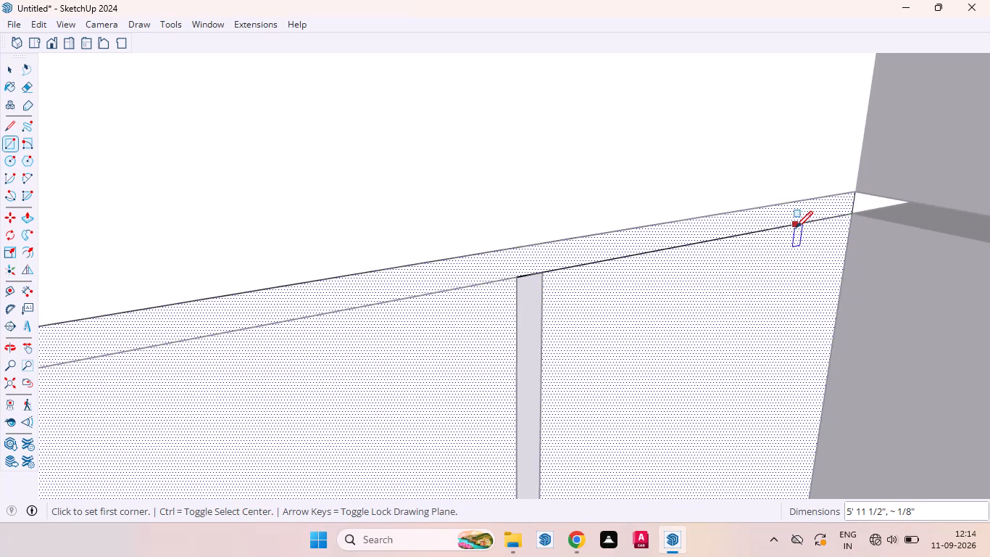
Repeat the 18 mm push on the strip inside the cabinet group, and leave the group.
{"action": "key", "text": "space"}
{"action": "left_click", "coordinate": [793, 217]}
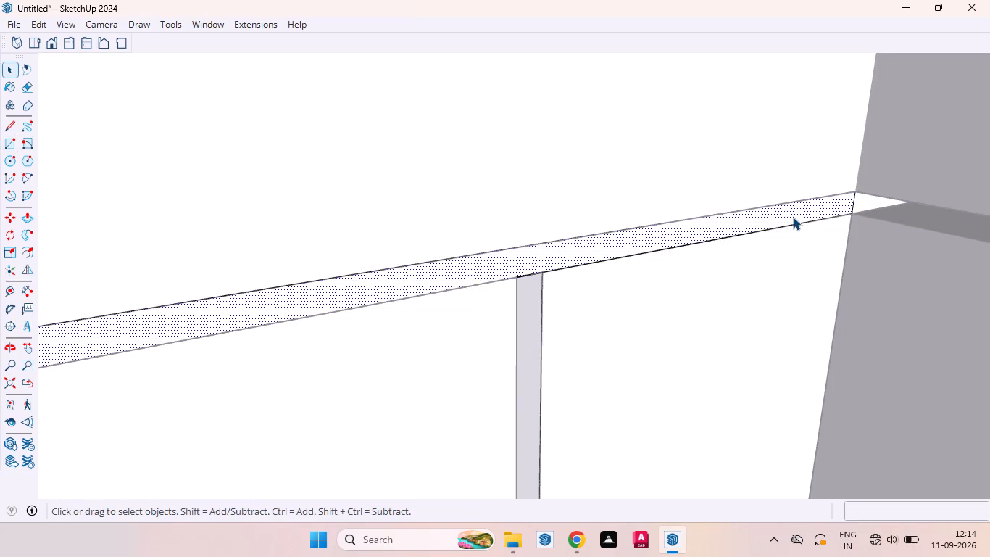
{"action": "key", "text": "p"}
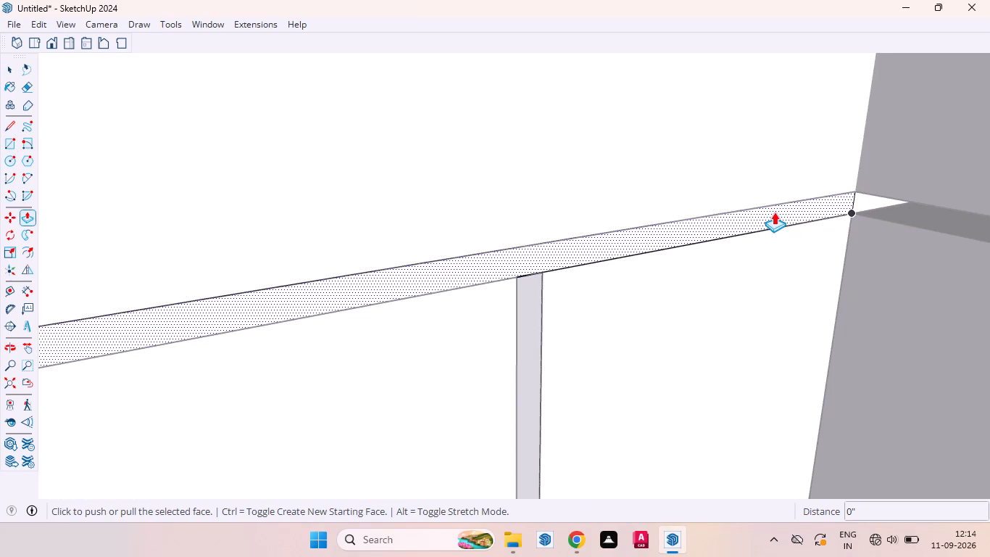
{"action": "double_click", "coordinate": [774, 212]}
{"action": "key", "text": "space"}
{"action": "scroll", "coordinate": [581, 229], "scroll_direction": "down", "scroll_amount": 7}
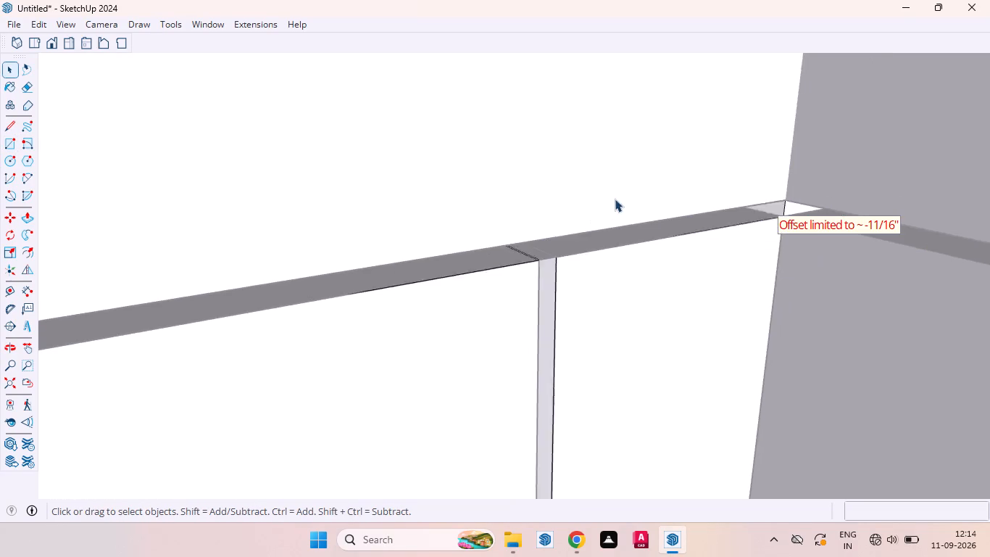
{"action": "scroll", "coordinate": [618, 200], "scroll_direction": "down", "scroll_amount": 18}
{"action": "scroll", "coordinate": [569, 203], "scroll_direction": "up", "scroll_amount": 1}
{"action": "scroll", "coordinate": [569, 203], "scroll_direction": "down", "scroll_amount": 20}
{"action": "scroll", "coordinate": [569, 203], "scroll_direction": "down", "scroll_amount": 6}
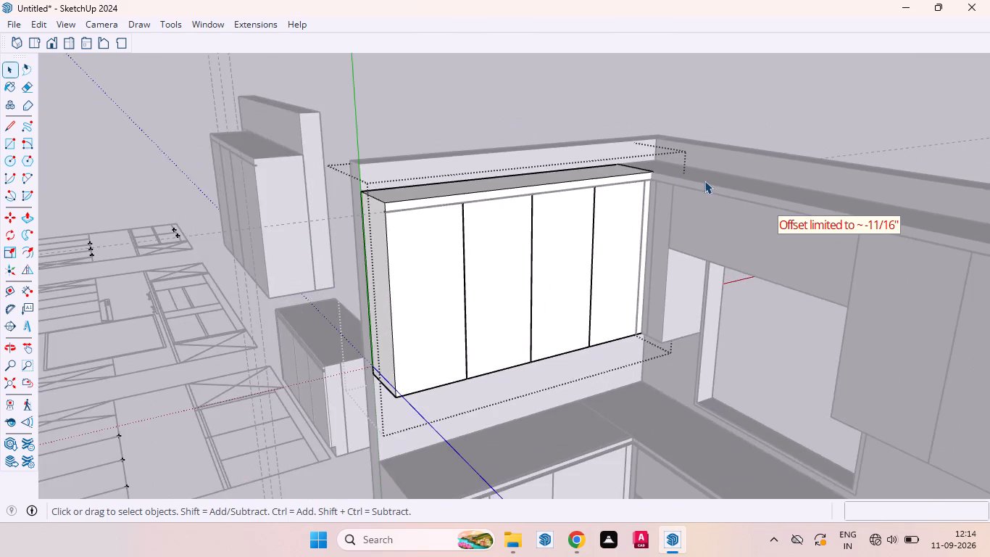
{"action": "left_click", "coordinate": [502, 104]}
Delete the short edge where the vertical gap nearest the corner meets the new horizontal gap.
{"action": "scroll", "coordinate": [624, 191], "scroll_direction": "up", "scroll_amount": 9}
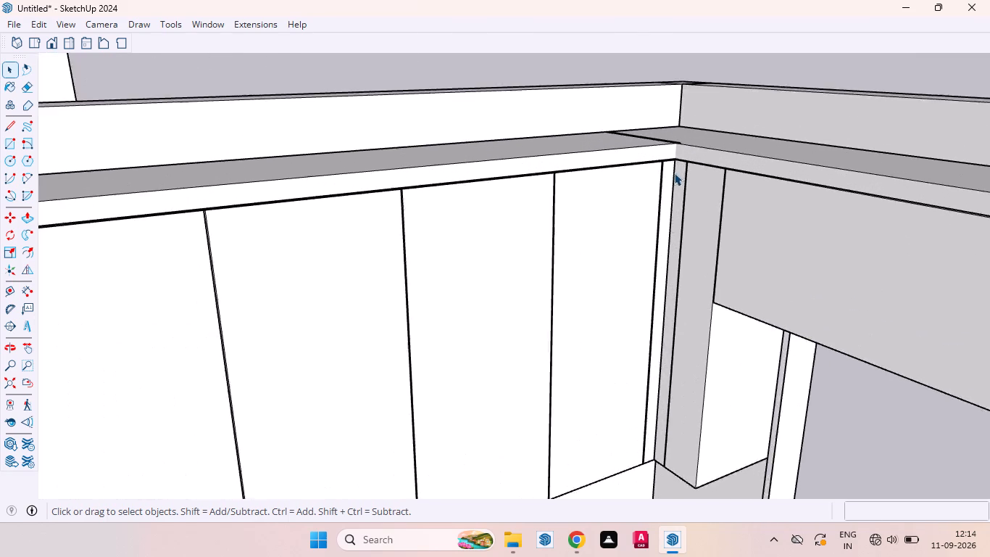
{"action": "scroll", "coordinate": [674, 173], "scroll_direction": "up", "scroll_amount": 20}
{"action": "scroll", "coordinate": [674, 173], "scroll_direction": "up", "scroll_amount": 2}
{"action": "middle_click_drag", "start_coordinate": [642, 151], "coordinate": [574, 120]}
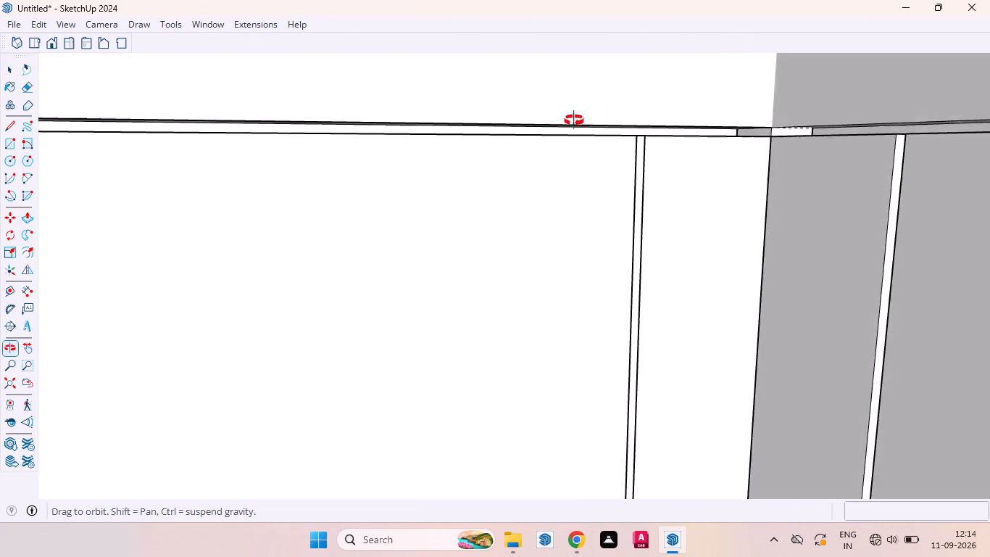
{"action": "middle_click_drag", "start_coordinate": [574, 120], "coordinate": [509, 194]}
{"action": "scroll", "coordinate": [645, 171], "scroll_direction": "up", "scroll_amount": 9}
{"action": "left_click", "coordinate": [612, 168]}
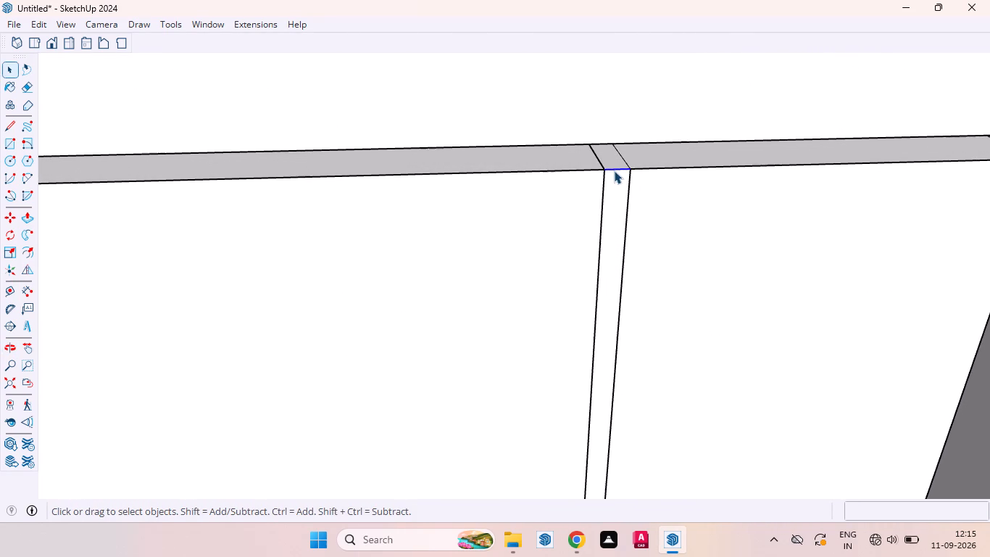
{"action": "key", "text": "Delete"}
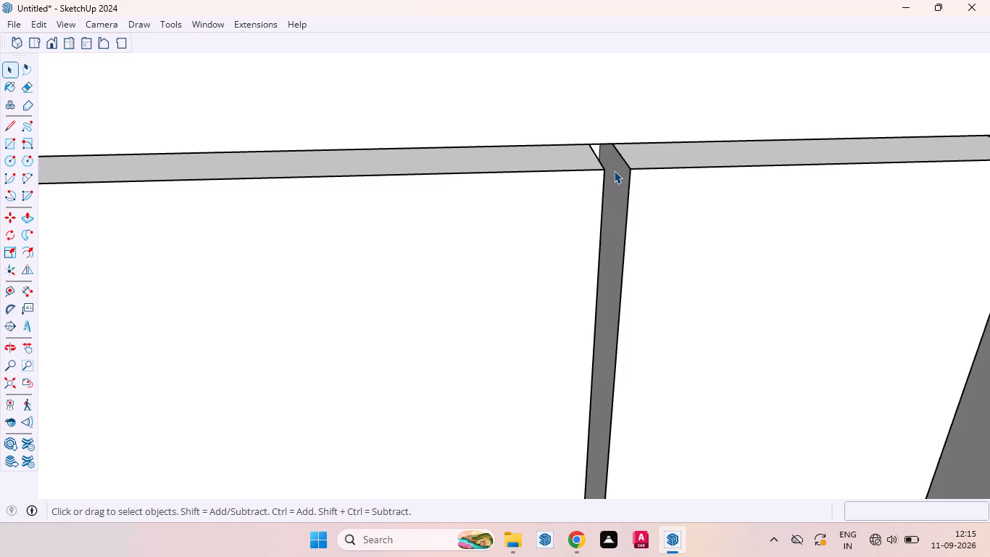
Delete the small face closing the top of another vertical door gap beneath the horizontal gap.
{"action": "scroll", "coordinate": [614, 170], "scroll_direction": "down", "scroll_amount": 15}
{"action": "scroll", "coordinate": [867, 147], "scroll_direction": "down", "scroll_amount": 5}
{"action": "scroll", "coordinate": [625, 226], "scroll_direction": "down", "scroll_amount": 2}
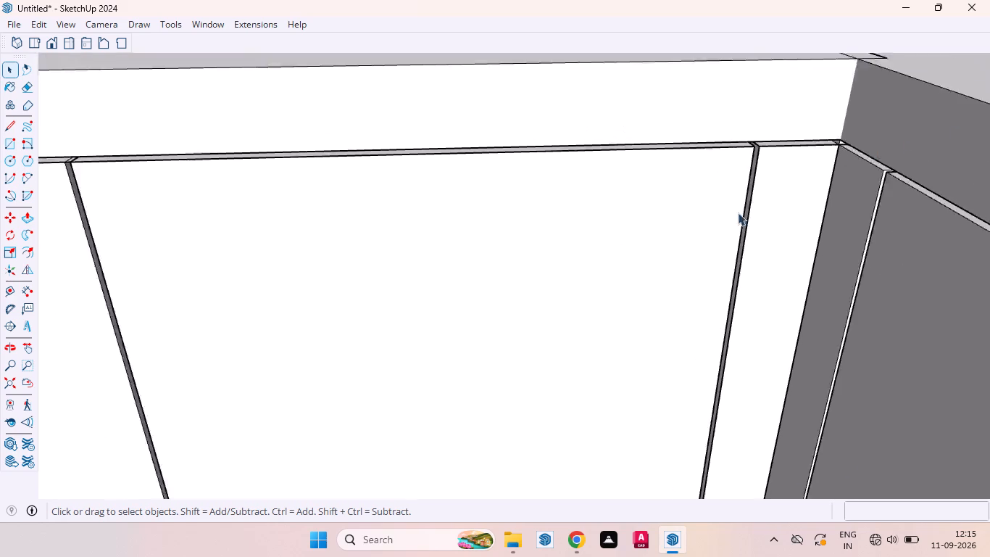
{"action": "scroll", "coordinate": [738, 213], "scroll_direction": "down", "scroll_amount": 4}
{"action": "scroll", "coordinate": [520, 160], "scroll_direction": "down", "scroll_amount": 6}
{"action": "scroll", "coordinate": [368, 181], "scroll_direction": "up", "scroll_amount": 19}
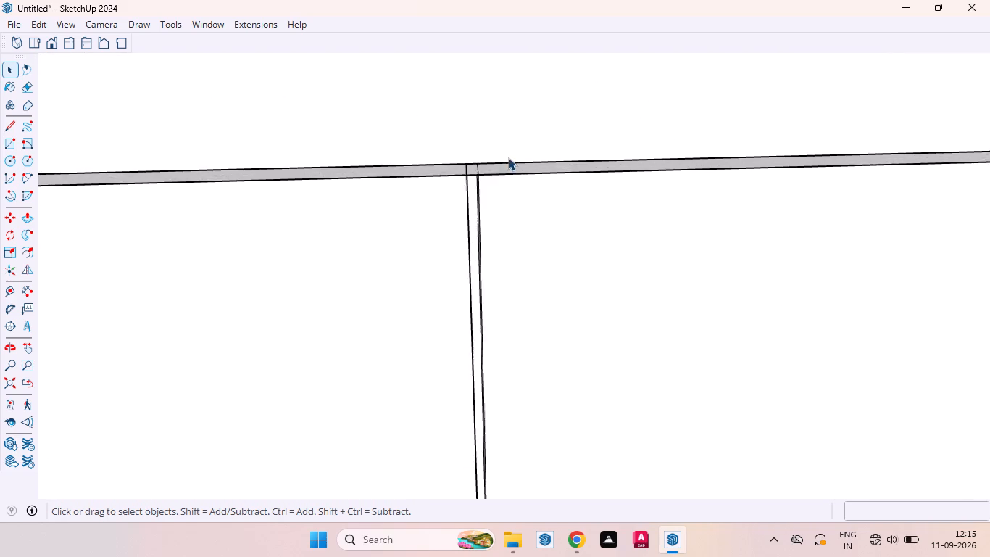
{"action": "scroll", "coordinate": [508, 157], "scroll_direction": "up", "scroll_amount": 11}
{"action": "left_click", "coordinate": [417, 194]}
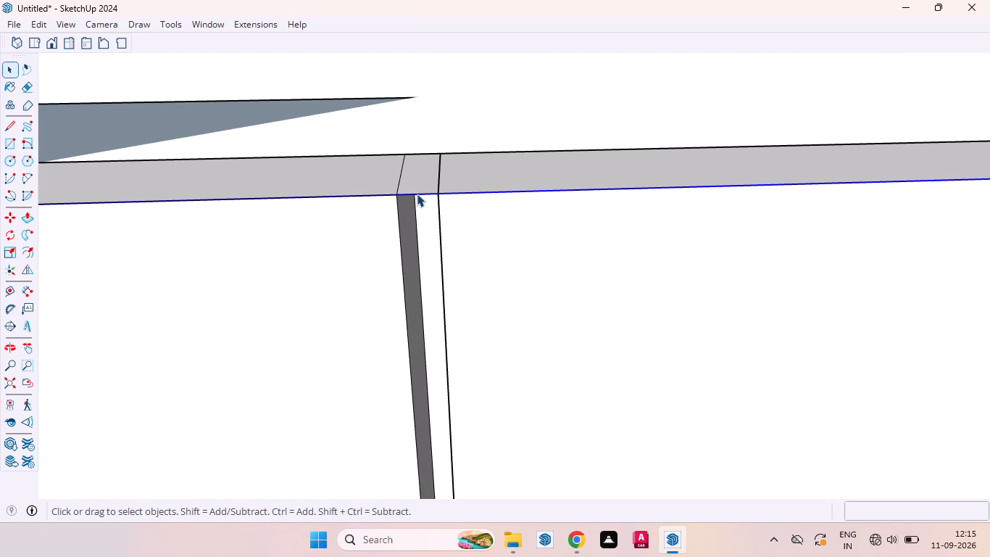
{"action": "left_click", "coordinate": [417, 194]}
{"action": "middle_click_drag", "start_coordinate": [423, 234], "coordinate": [436, 91]}
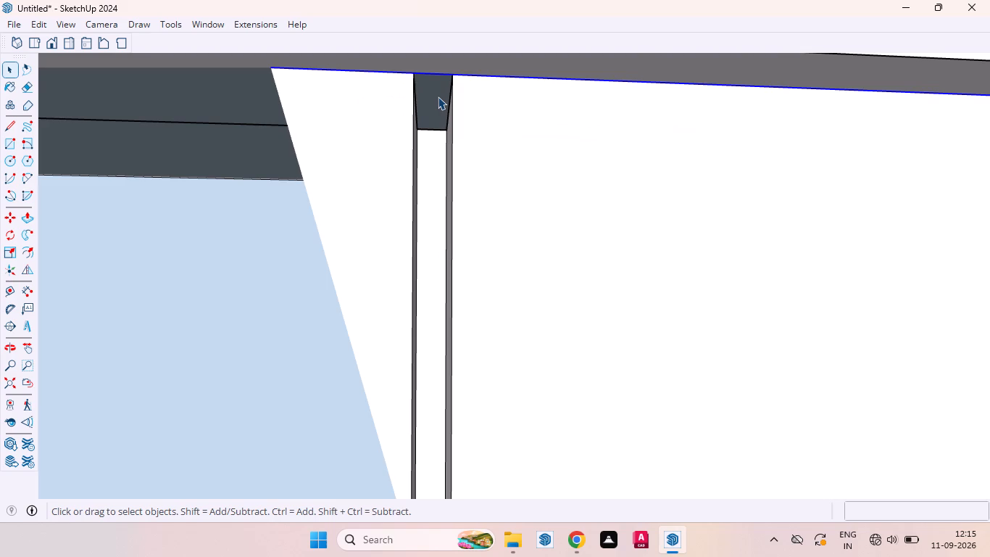
{"action": "left_click", "coordinate": [438, 96]}
{"action": "scroll", "coordinate": [554, 183], "scroll_direction": "down", "scroll_amount": 6}
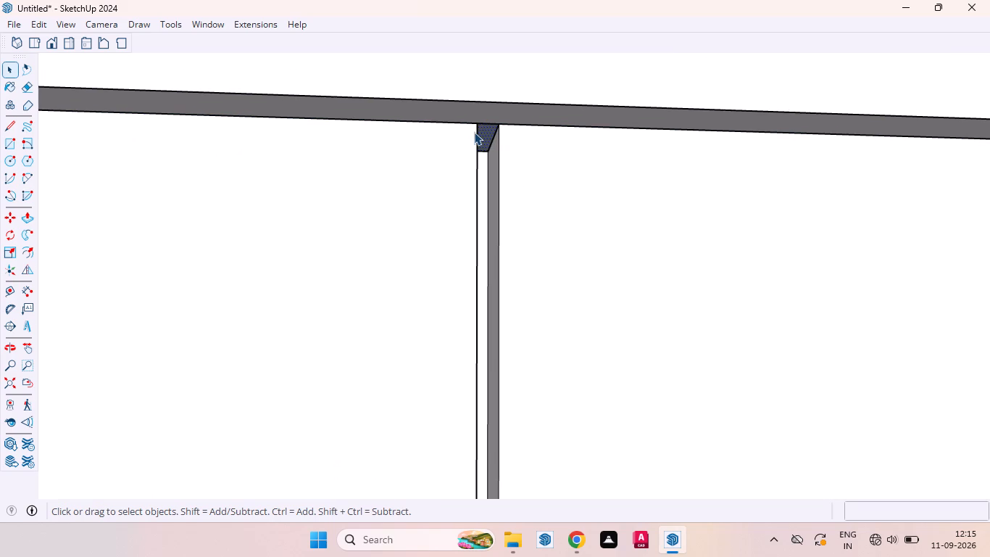
{"action": "scroll", "coordinate": [502, 124], "scroll_direction": "up", "scroll_amount": 4}
{"action": "middle_click_drag", "start_coordinate": [499, 131], "coordinate": [480, 286]}
{"action": "key", "text": "Delete"}
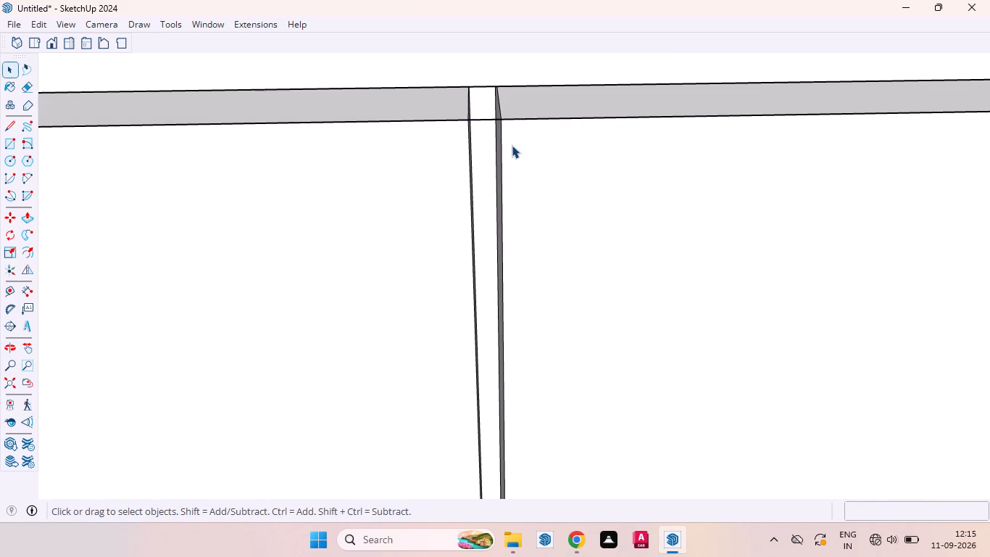
Select the horizontal gap's lower edge and examine where it crosses the vertical gaps between the doors.
{"action": "left_click", "coordinate": [482, 119]}
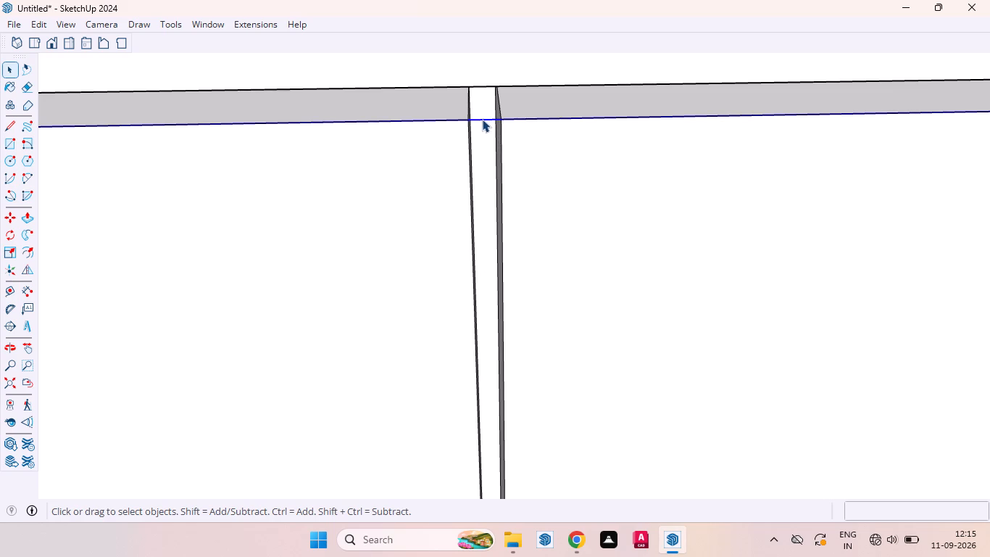
{"action": "scroll", "coordinate": [482, 119], "scroll_direction": "up", "scroll_amount": 8}
{"action": "scroll", "coordinate": [489, 198], "scroll_direction": "down", "scroll_amount": 20}
{"action": "scroll", "coordinate": [489, 198], "scroll_direction": "down", "scroll_amount": 2}
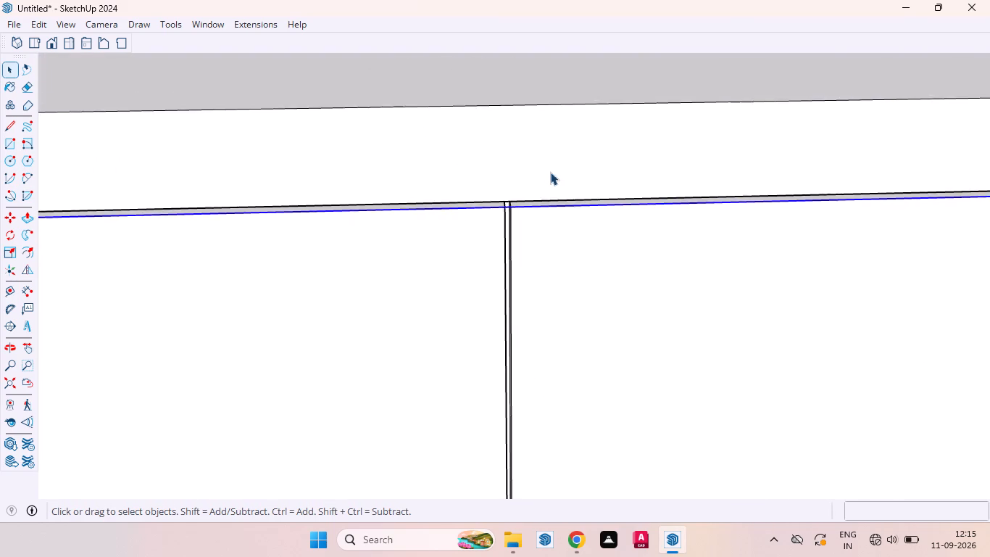
{"action": "scroll", "coordinate": [550, 172], "scroll_direction": "down", "scroll_amount": 15}
{"action": "scroll", "coordinate": [356, 178], "scroll_direction": "up", "scroll_amount": 16}
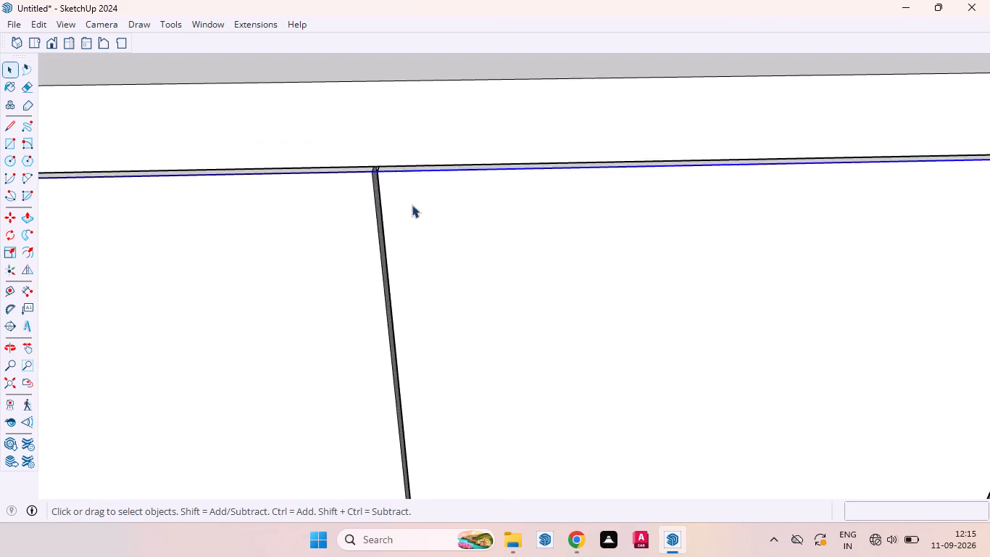
{"action": "scroll", "coordinate": [576, 213], "scroll_direction": "down", "scroll_amount": 13}
{"action": "scroll", "coordinate": [268, 202], "scroll_direction": "up", "scroll_amount": 16}
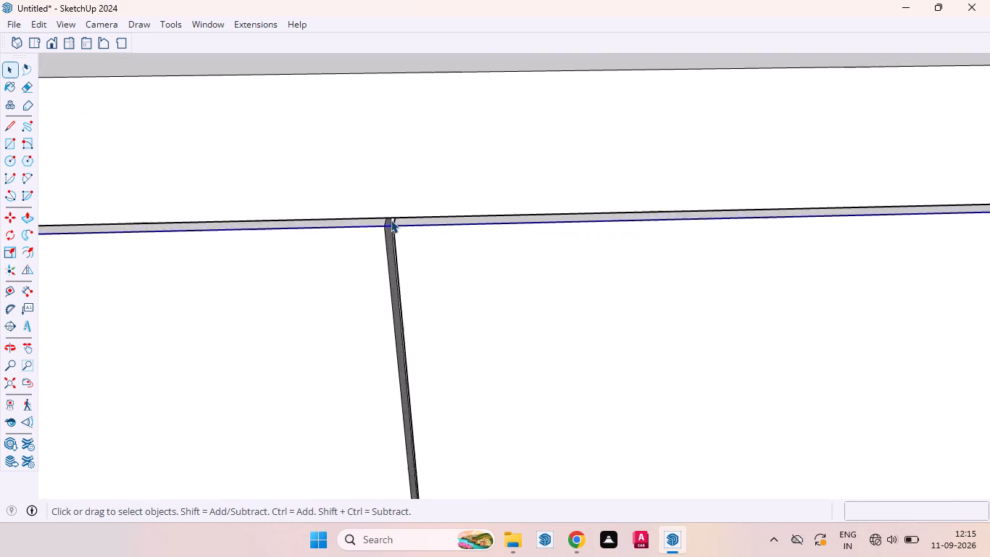
{"action": "scroll", "coordinate": [428, 240], "scroll_direction": "down", "scroll_amount": 20}
{"action": "scroll", "coordinate": [428, 240], "scroll_direction": "down", "scroll_amount": 6}
{"action": "scroll", "coordinate": [454, 203], "scroll_direction": "up", "scroll_amount": 1}
{"action": "scroll", "coordinate": [454, 203], "scroll_direction": "down", "scroll_amount": 3}
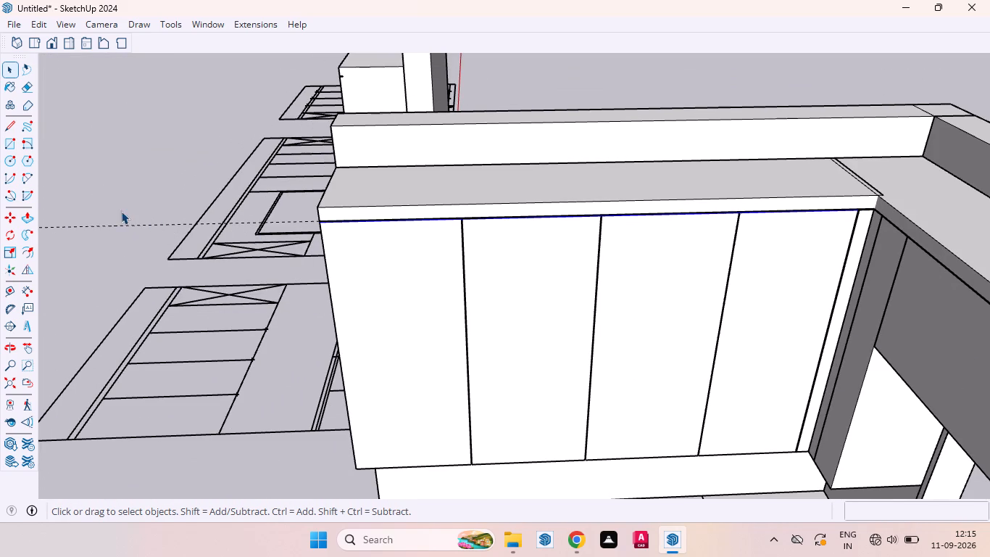
Examine the wall cabinets' top gaps around the kitchen and the base cabinets meeting at the inner corner.
{"action": "left_click", "coordinate": [121, 211]}
{"action": "scroll", "coordinate": [215, 170], "scroll_direction": "down", "scroll_amount": 6}
{"action": "middle_click_drag", "start_coordinate": [210, 214], "coordinate": [512, 176]}
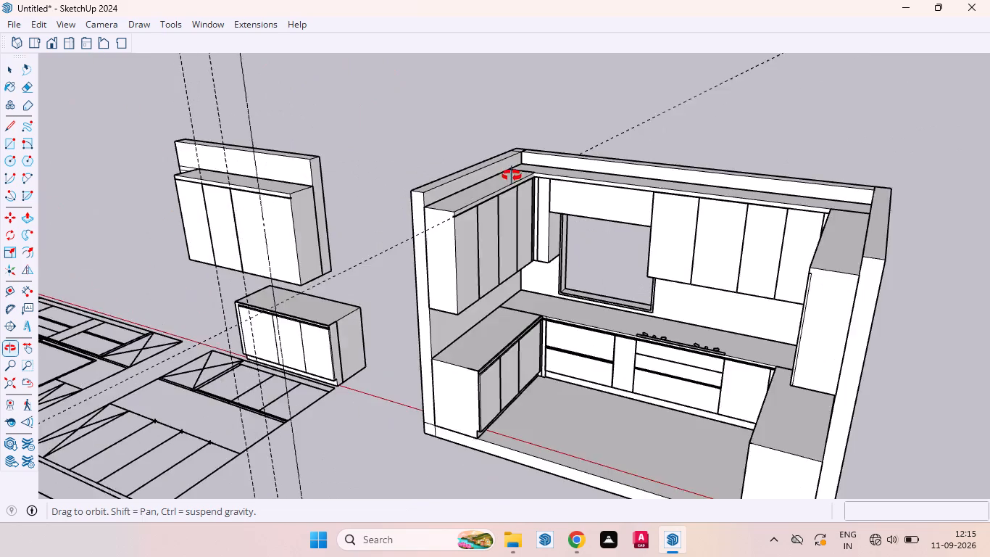
{"action": "middle_click_drag", "start_coordinate": [512, 176], "coordinate": [457, 166]}
{"action": "scroll", "coordinate": [517, 166], "scroll_direction": "up", "scroll_amount": 8}
{"action": "scroll", "coordinate": [469, 164], "scroll_direction": "down", "scroll_amount": 7}
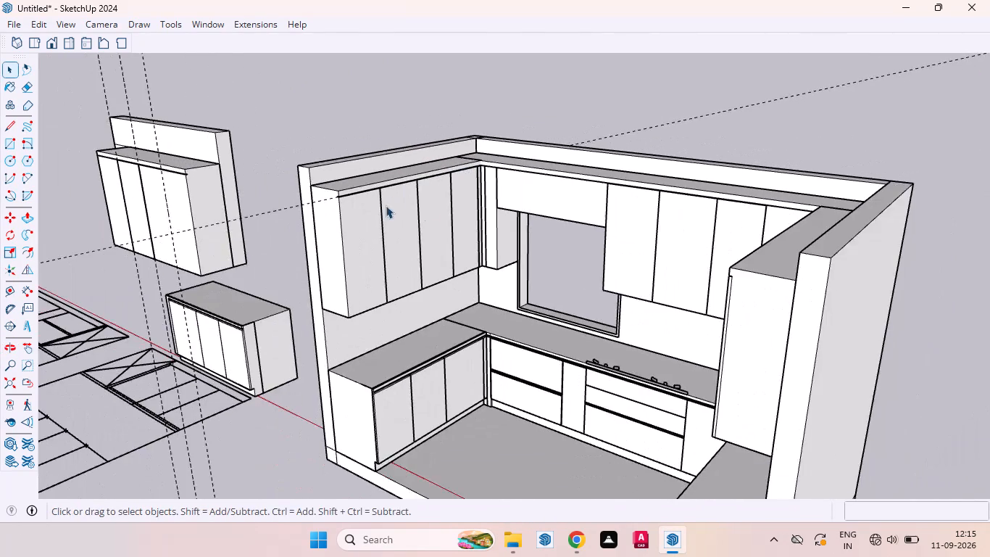
{"action": "middle_click_drag", "start_coordinate": [394, 210], "coordinate": [486, 147]}
{"action": "scroll", "coordinate": [736, 149], "scroll_direction": "up", "scroll_amount": 11}
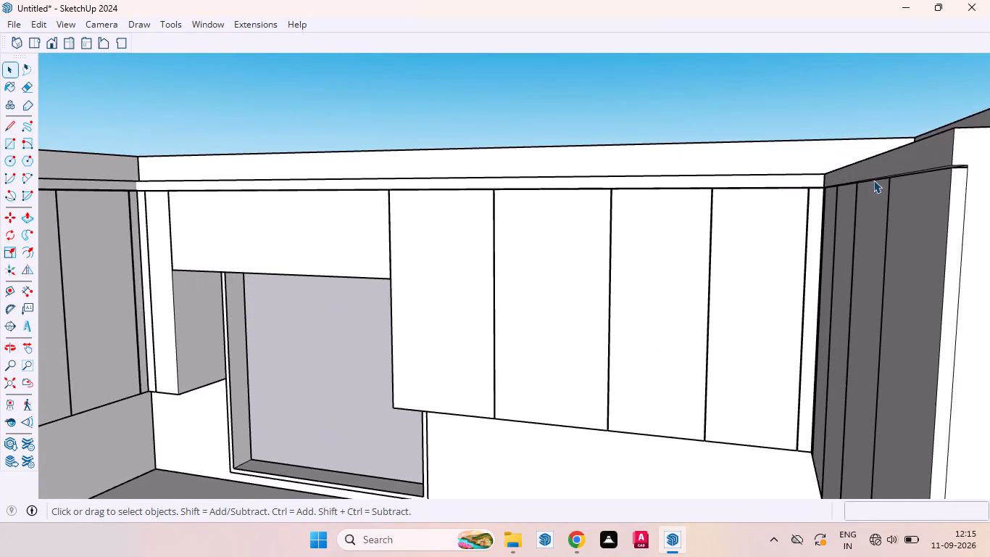
{"action": "scroll", "coordinate": [873, 180], "scroll_direction": "up", "scroll_amount": 3}
{"action": "scroll", "coordinate": [807, 171], "scroll_direction": "down", "scroll_amount": 5}
{"action": "scroll", "coordinate": [861, 172], "scroll_direction": "up", "scroll_amount": 13}
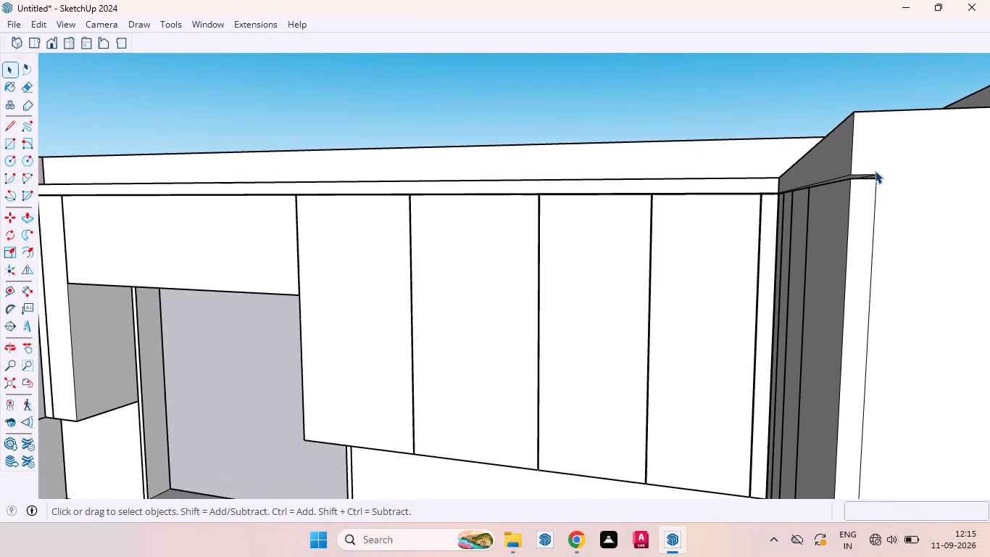
{"action": "scroll", "coordinate": [767, 181], "scroll_direction": "up", "scroll_amount": 10}
{"action": "scroll", "coordinate": [768, 209], "scroll_direction": "down", "scroll_amount": 20}
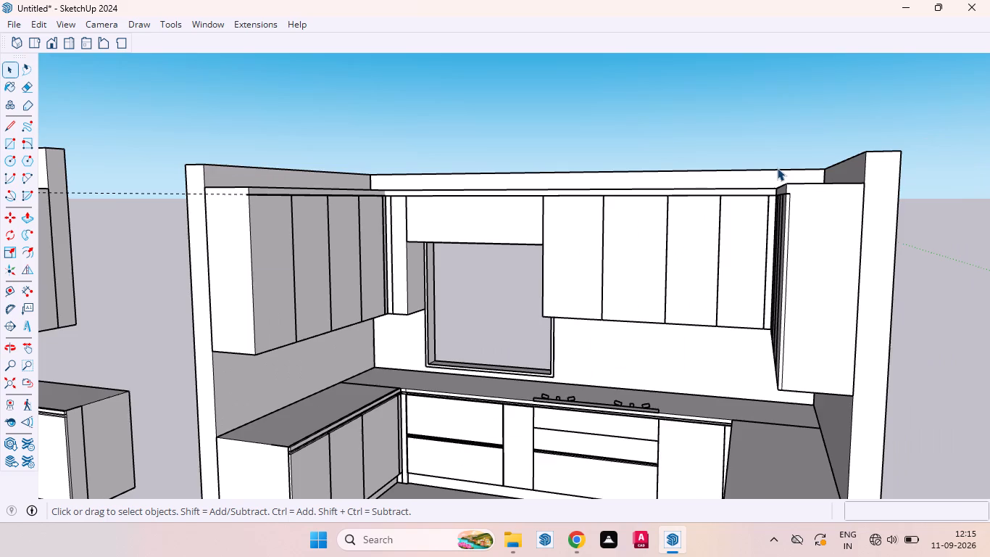
{"action": "scroll", "coordinate": [792, 153], "scroll_direction": "down", "scroll_amount": 5}
{"action": "scroll", "coordinate": [780, 219], "scroll_direction": "up", "scroll_amount": 1}
{"action": "middle_click_drag", "start_coordinate": [780, 228], "coordinate": [823, 206]}
{"action": "scroll", "coordinate": [791, 363], "scroll_direction": "up", "scroll_amount": 6}
{"action": "scroll", "coordinate": [654, 325], "scroll_direction": "down", "scroll_amount": 5}
{"action": "scroll", "coordinate": [588, 375], "scroll_direction": "up", "scroll_amount": 13}
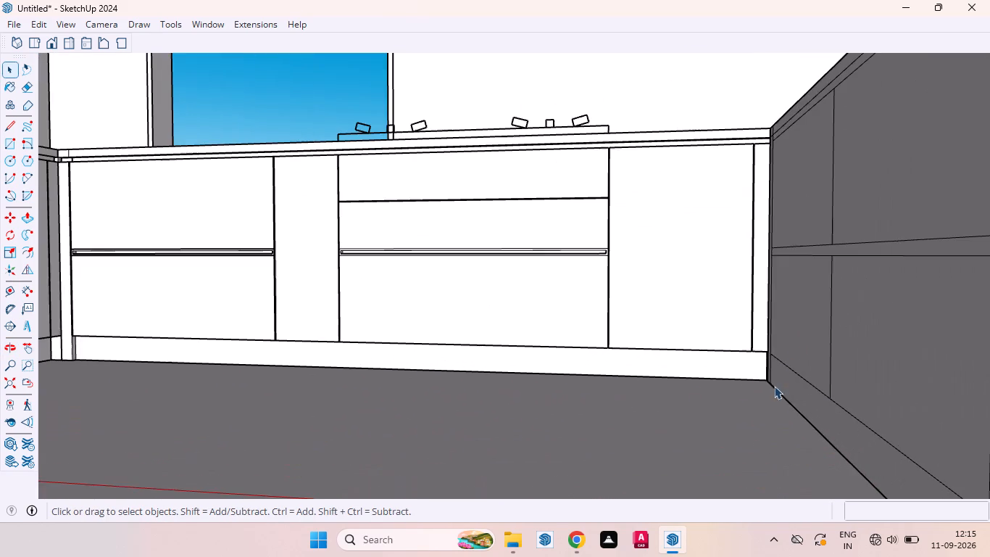
{"action": "middle_click_drag", "start_coordinate": [837, 361], "coordinate": [989, 447]}
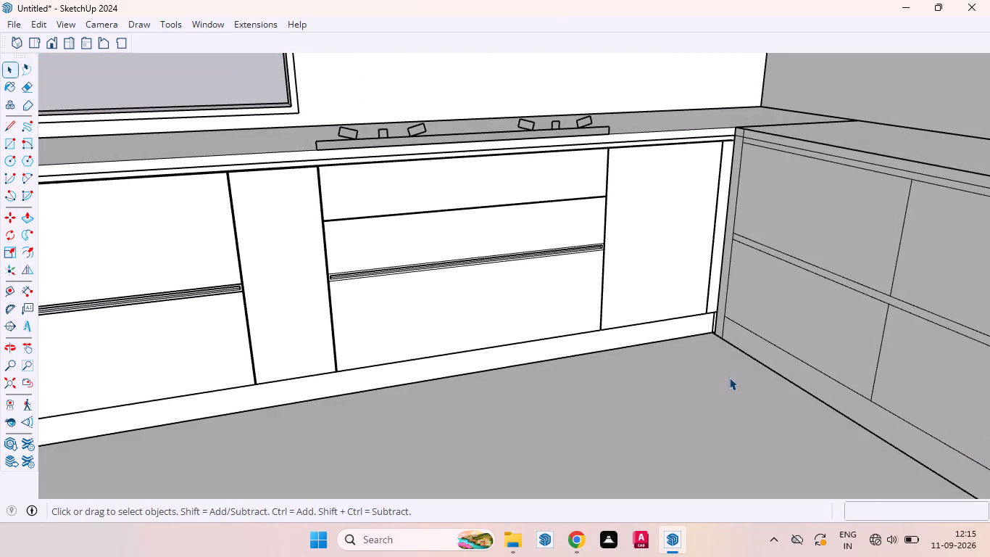
{"action": "scroll", "coordinate": [728, 373], "scroll_direction": "up", "scroll_amount": 2}
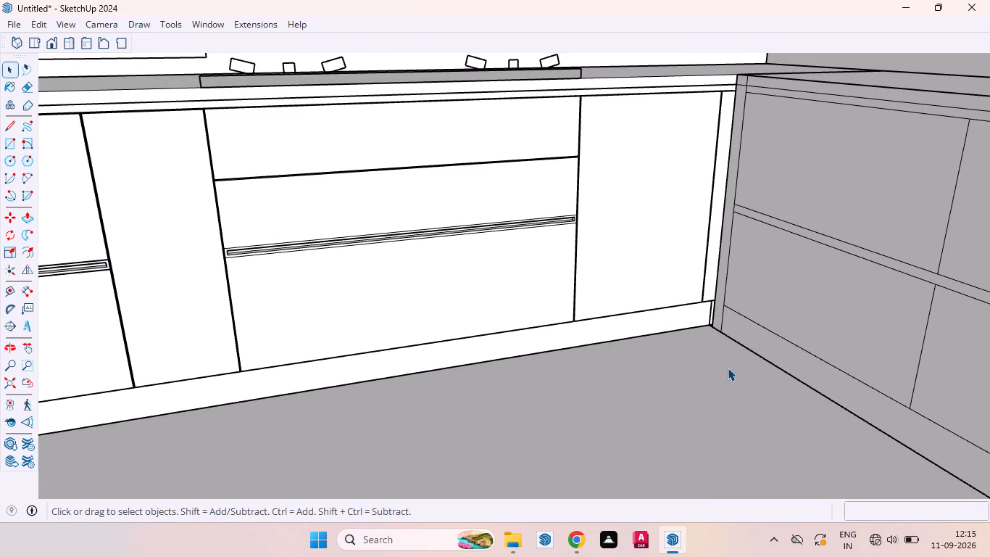
In the group of base drawers beside the corner, extend the top strip's lower edge with a 2" line across the corner filler, and leave the group.
{"action": "left_click", "coordinate": [878, 295]}
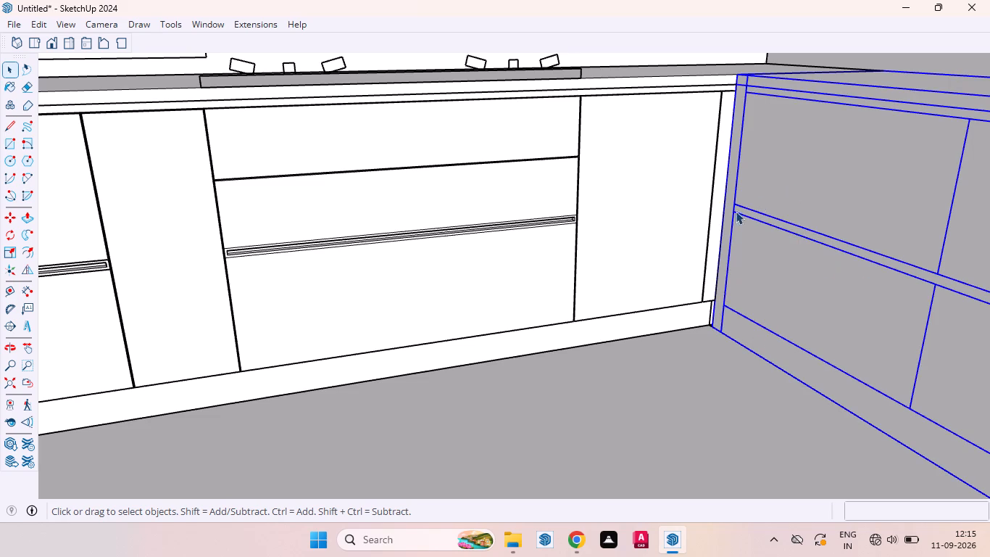
{"action": "middle_click_drag", "start_coordinate": [735, 213], "coordinate": [841, 242]}
{"action": "scroll", "coordinate": [844, 222], "scroll_direction": "up", "scroll_amount": 1}
{"action": "double_click", "coordinate": [814, 178]}
{"action": "left_click", "coordinate": [808, 186]}
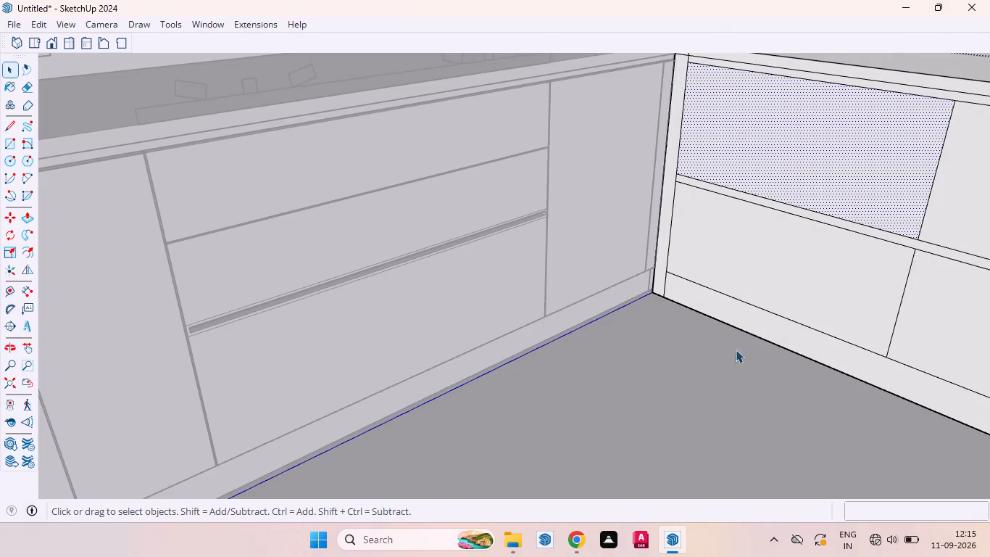
{"action": "scroll", "coordinate": [691, 359], "scroll_direction": "down", "scroll_amount": 4}
{"action": "key", "text": "l"}
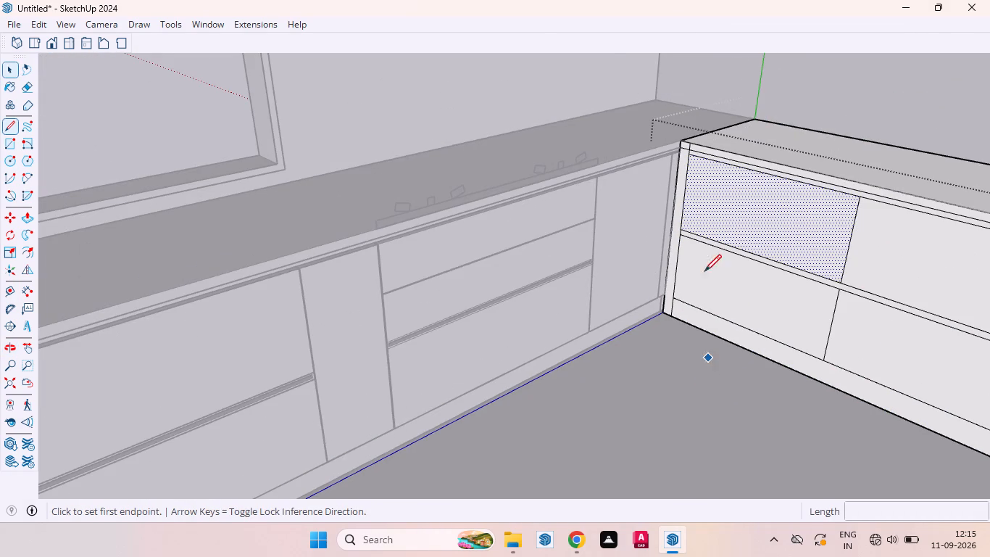
{"action": "scroll", "coordinate": [682, 183], "scroll_direction": "up", "scroll_amount": 4}
{"action": "left_click", "coordinate": [692, 143]}
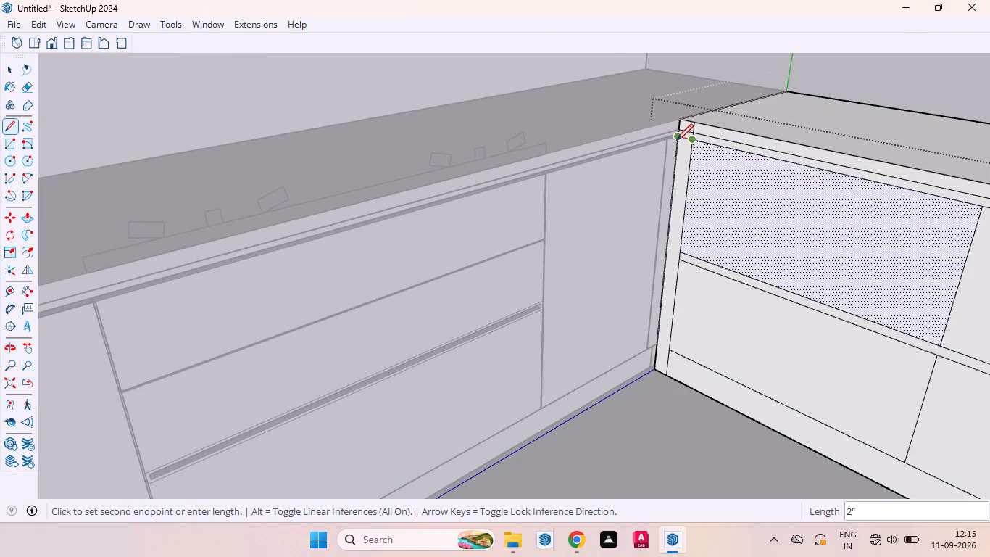
{"action": "scroll", "coordinate": [676, 141], "scroll_direction": "up", "scroll_amount": 8}
{"action": "left_click", "coordinate": [681, 136]}
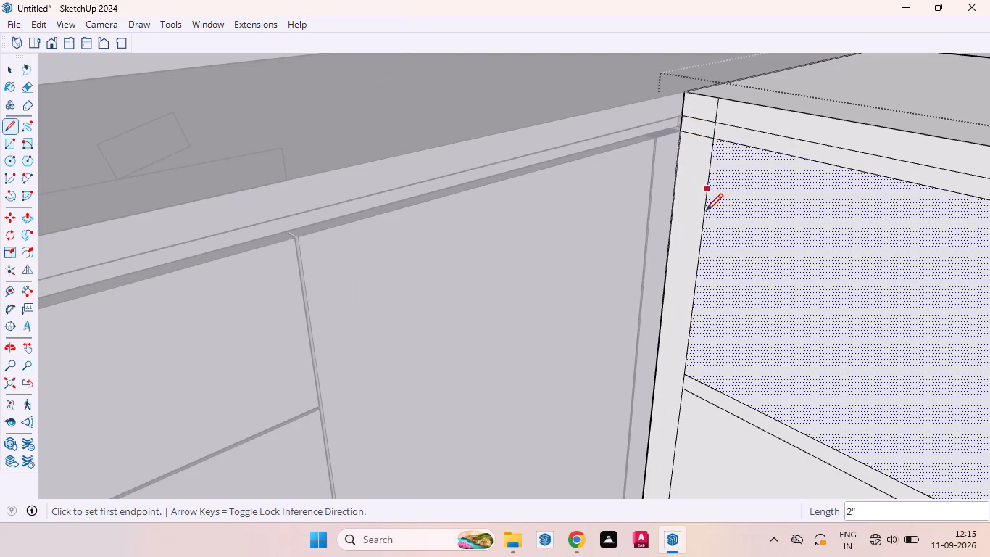
{"action": "key", "text": "space"}
{"action": "left_click", "coordinate": [678, 197]}
{"action": "scroll", "coordinate": [693, 180], "scroll_direction": "down", "scroll_amount": 2}
{"action": "scroll", "coordinate": [693, 180], "scroll_direction": "up", "scroll_amount": 1}
{"action": "scroll", "coordinate": [693, 177], "scroll_direction": "down", "scroll_amount": 5}
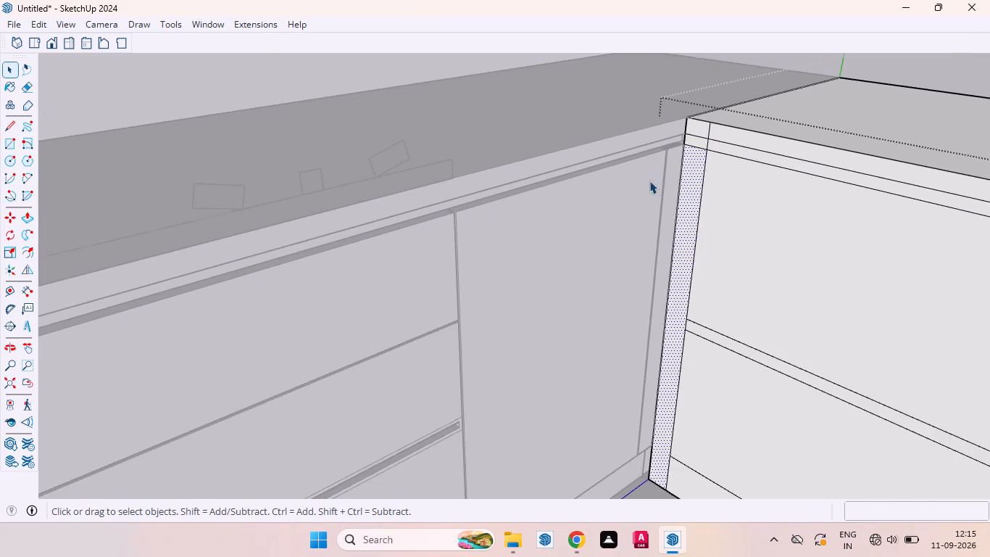
{"action": "scroll", "coordinate": [649, 181], "scroll_direction": "down", "scroll_amount": 12}
{"action": "scroll", "coordinate": [594, 189], "scroll_direction": "up", "scroll_amount": 1}
{"action": "scroll", "coordinate": [593, 189], "scroll_direction": "down", "scroll_amount": 4}
{"action": "left_click", "coordinate": [799, 381]}
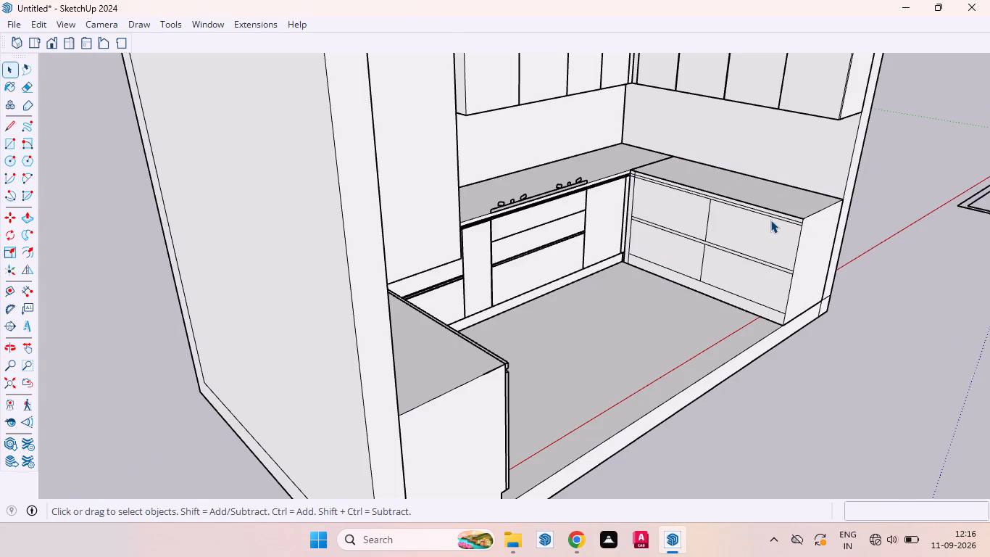
Reopen the drawer cabinet group and delete the short vertical edge splitting the strip under the countertop at the corner filler.
{"action": "scroll", "coordinate": [707, 194], "scroll_direction": "up", "scroll_amount": 4}
{"action": "scroll", "coordinate": [644, 176], "scroll_direction": "up", "scroll_amount": 2}
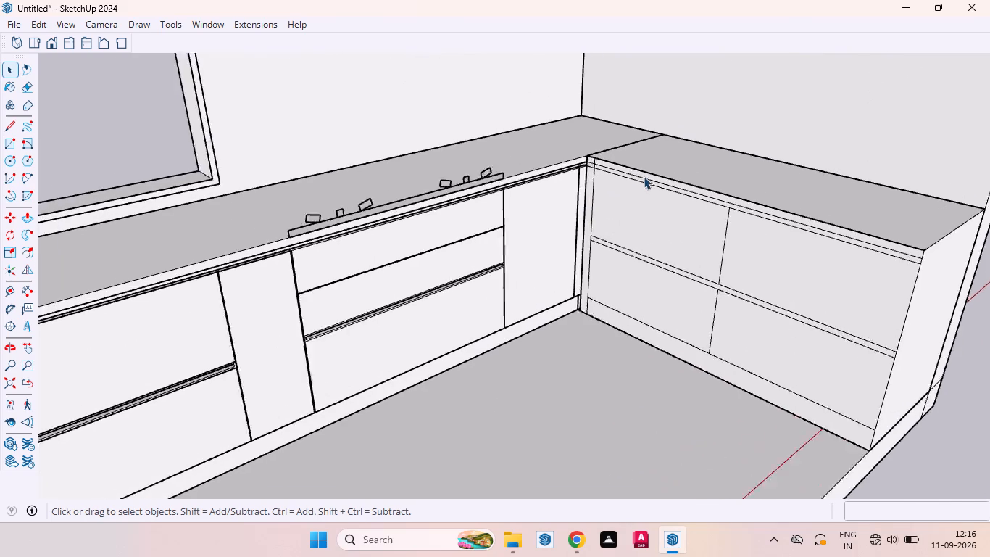
{"action": "scroll", "coordinate": [644, 176], "scroll_direction": "up", "scroll_amount": 16}
{"action": "middle_click_drag", "start_coordinate": [567, 160], "coordinate": [588, 182]}
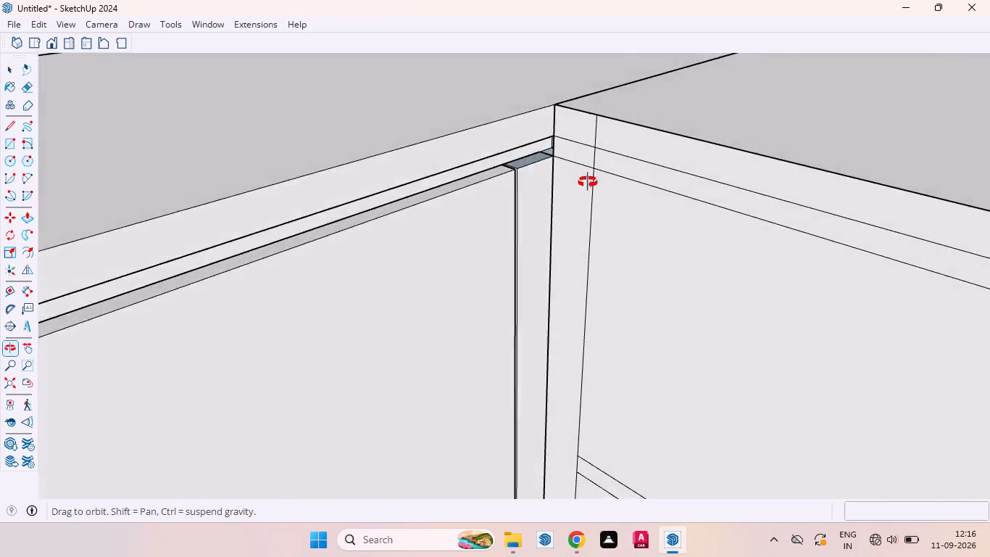
{"action": "middle_click_drag", "start_coordinate": [588, 182], "coordinate": [576, 145]}
{"action": "scroll", "coordinate": [591, 149], "scroll_direction": "up", "scroll_amount": 3}
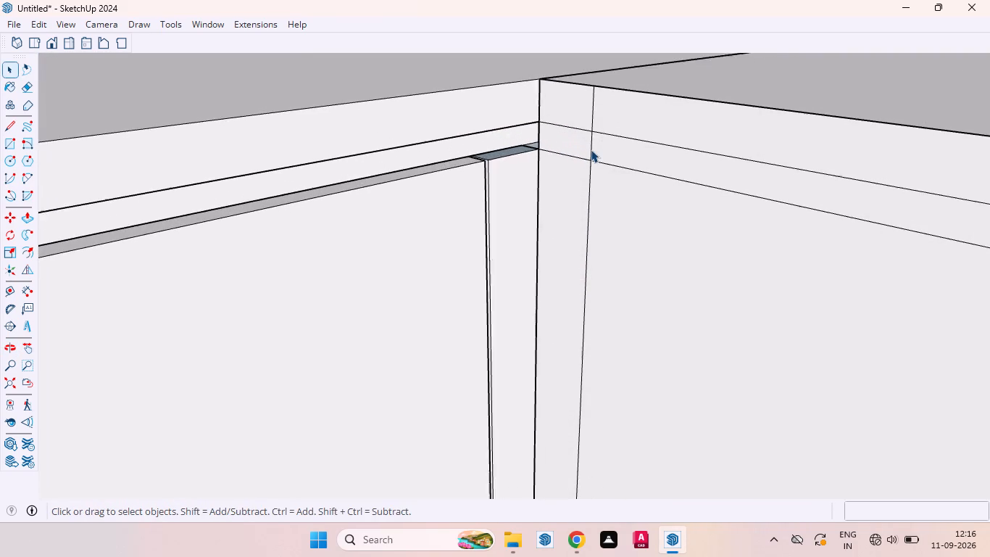
{"action": "scroll", "coordinate": [591, 149], "scroll_direction": "up", "scroll_amount": 2}
{"action": "left_click", "coordinate": [593, 149]}
{"action": "double_click", "coordinate": [594, 146]}
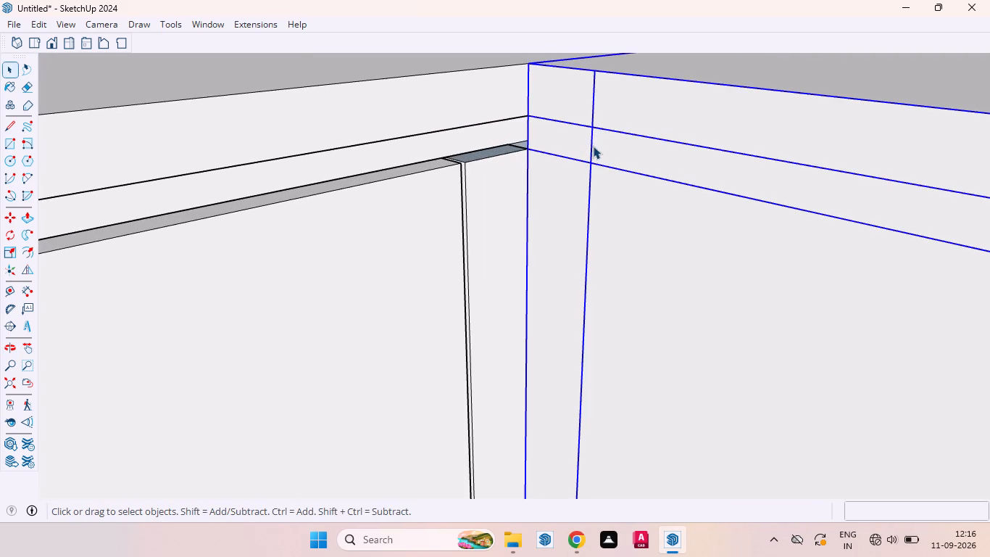
{"action": "left_click", "coordinate": [591, 146]}
{"action": "left_click", "coordinate": [591, 146]}
{"action": "left_click", "coordinate": [643, 157]}
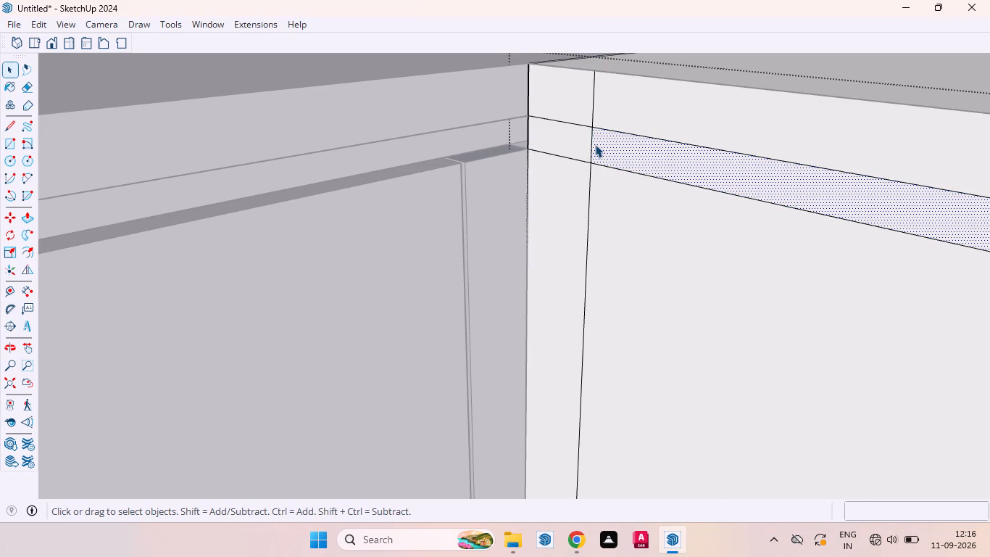
{"action": "left_click", "coordinate": [592, 144]}
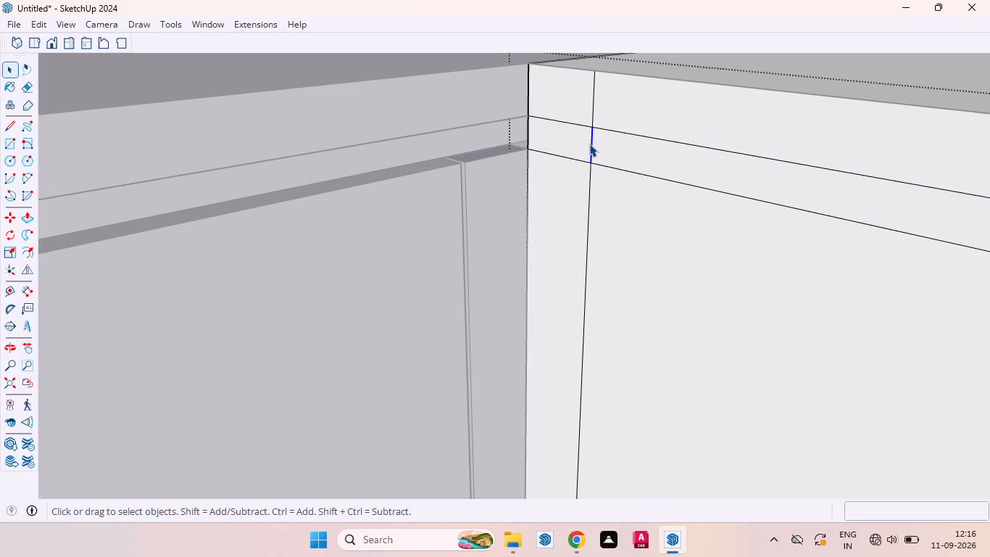
{"action": "key", "text": "Delete"}
Push the full-length strip beneath the countertop edge 18 mm into the drawer cabinet.
{"action": "left_click", "coordinate": [609, 152]}
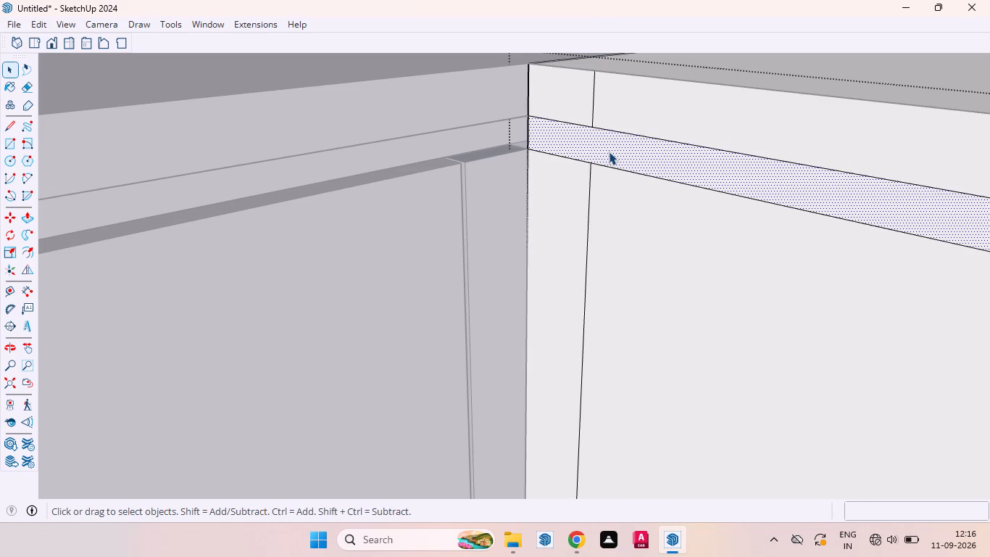
{"action": "key", "text": "p"}
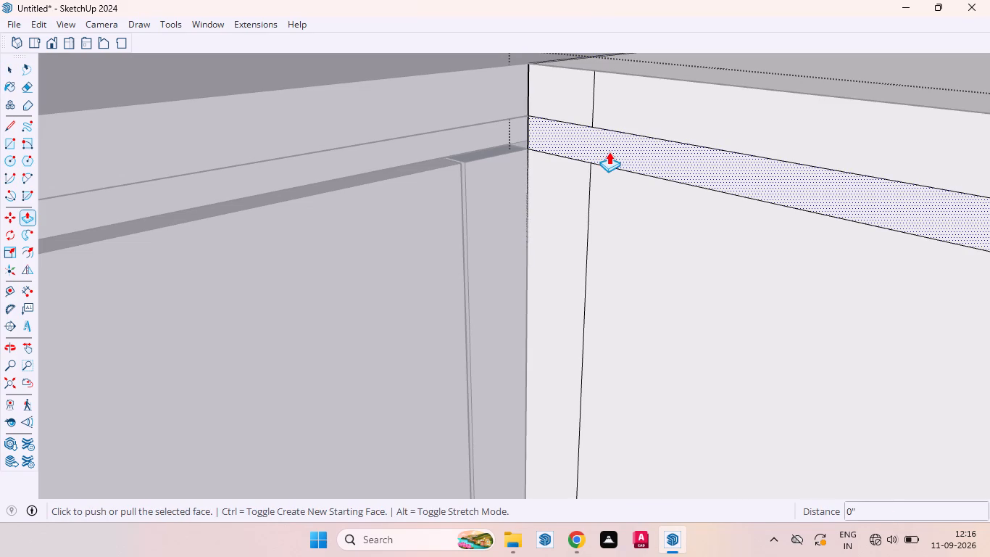
{"action": "left_click_drag", "start_coordinate": [609, 152], "coordinate": [623, 149]}
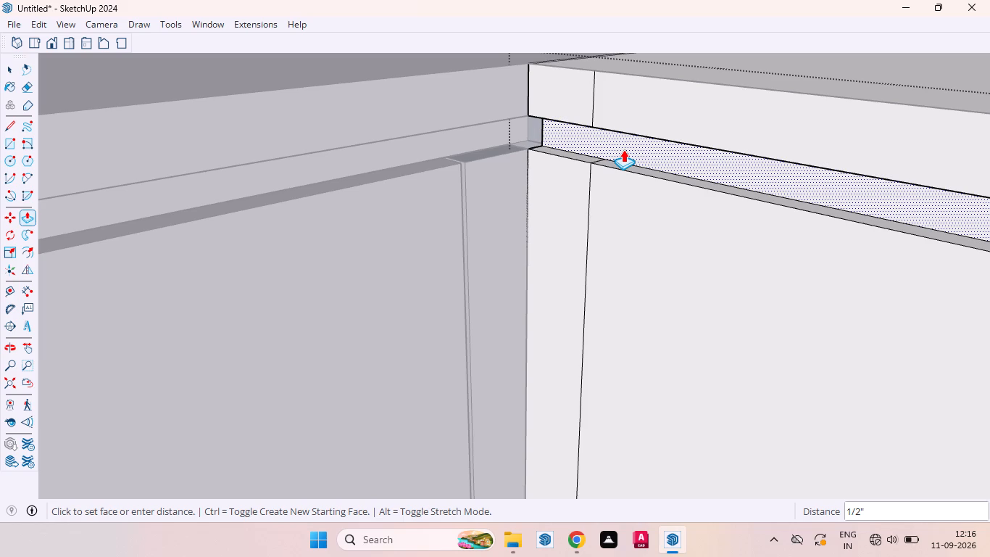
{"action": "left_click_drag", "start_coordinate": [623, 149], "coordinate": [623, 149]}
{"action": "type", "text": "18mm"}
{"action": "key", "text": "Return"}
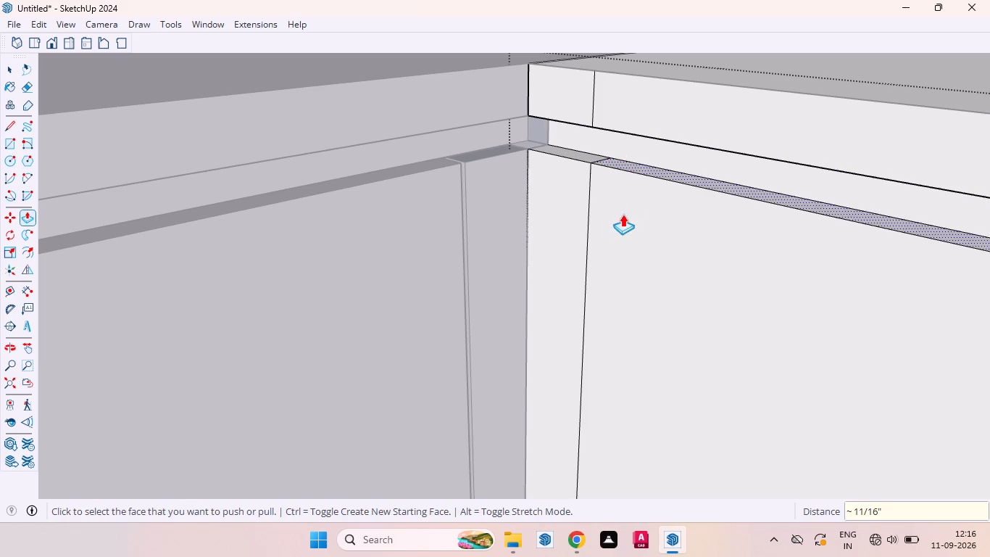
{"action": "key", "text": "space"}
Delete the short vertical edge on the countertop's front face above the corner filler.
{"action": "scroll", "coordinate": [602, 154], "scroll_direction": "down", "scroll_amount": 12}
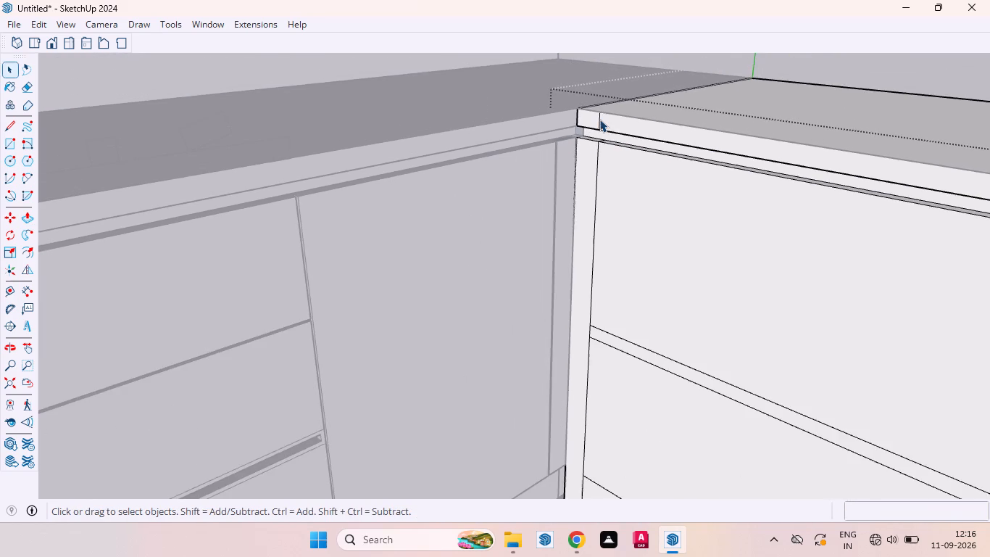
{"action": "scroll", "coordinate": [597, 116], "scroll_direction": "up", "scroll_amount": 4}
{"action": "left_click", "coordinate": [600, 117]}
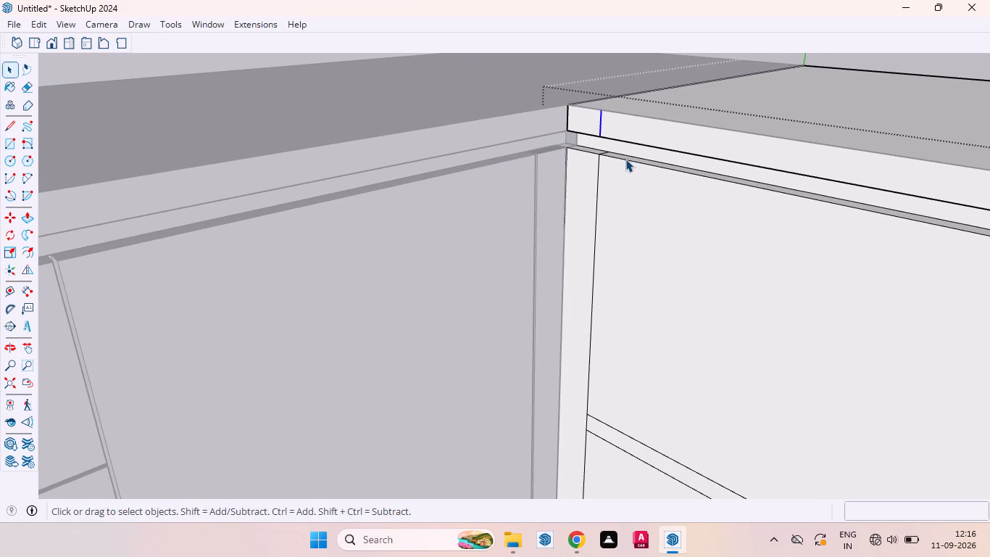
{"action": "key", "text": "Delete"}
Draw a 2" line continuing the skirting's top edge across the corner filler to the adjoining cabinet.
{"action": "scroll", "coordinate": [596, 130], "scroll_direction": "down", "scroll_amount": 12}
{"action": "scroll", "coordinate": [610, 306], "scroll_direction": "up", "scroll_amount": 5}
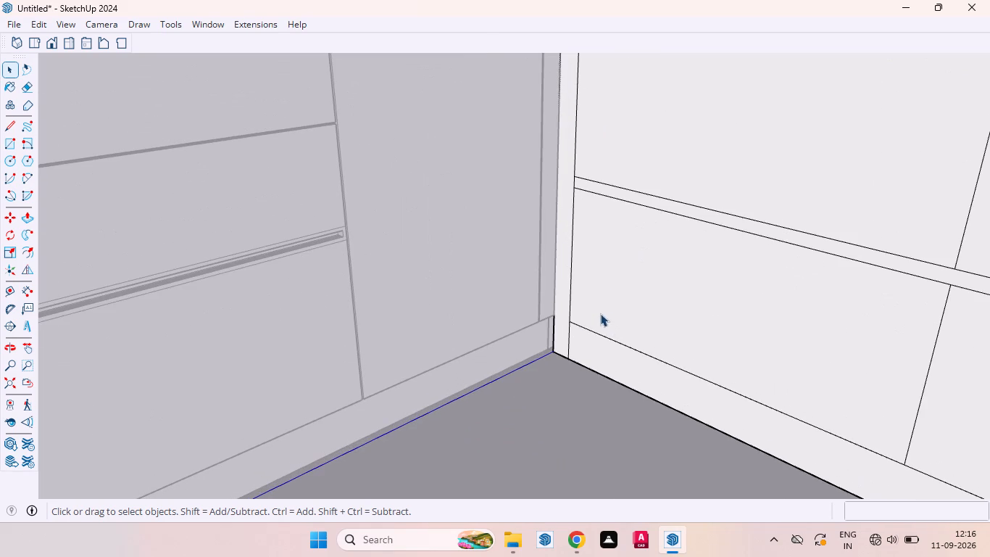
{"action": "scroll", "coordinate": [560, 328], "scroll_direction": "up", "scroll_amount": 6}
{"action": "key", "text": "l"}
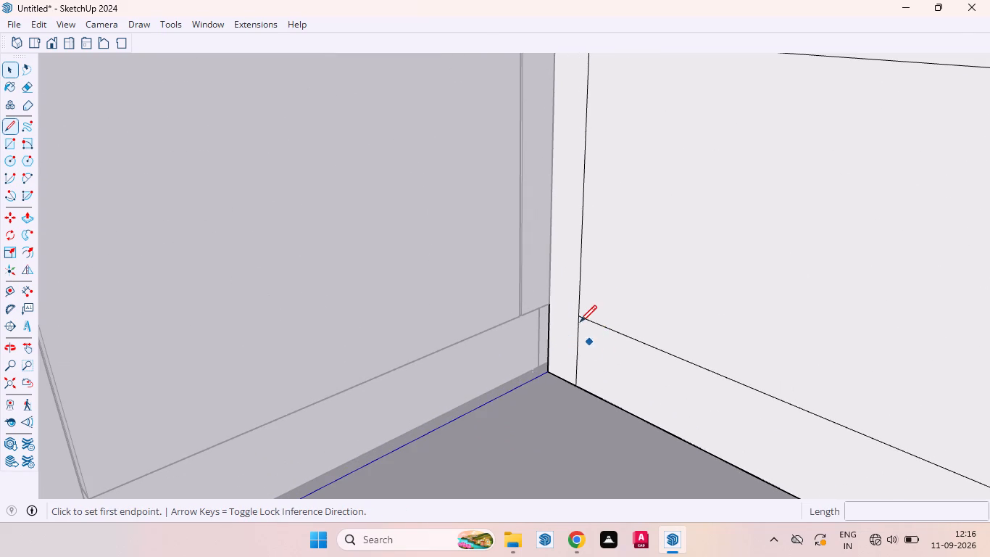
{"action": "scroll", "coordinate": [579, 322], "scroll_direction": "up", "scroll_amount": 5}
{"action": "left_click", "coordinate": [578, 315]}
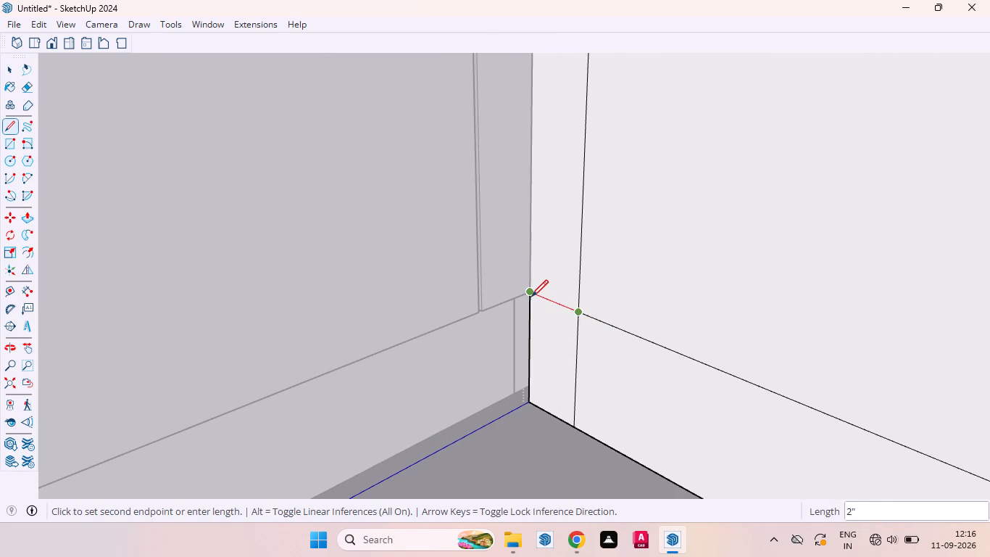
{"action": "left_click", "coordinate": [531, 297]}
{"action": "key", "text": "space"}
Repeat the 18 mm push on the small skirting face at the foot of the corner filler.
{"action": "left_click", "coordinate": [562, 341]}
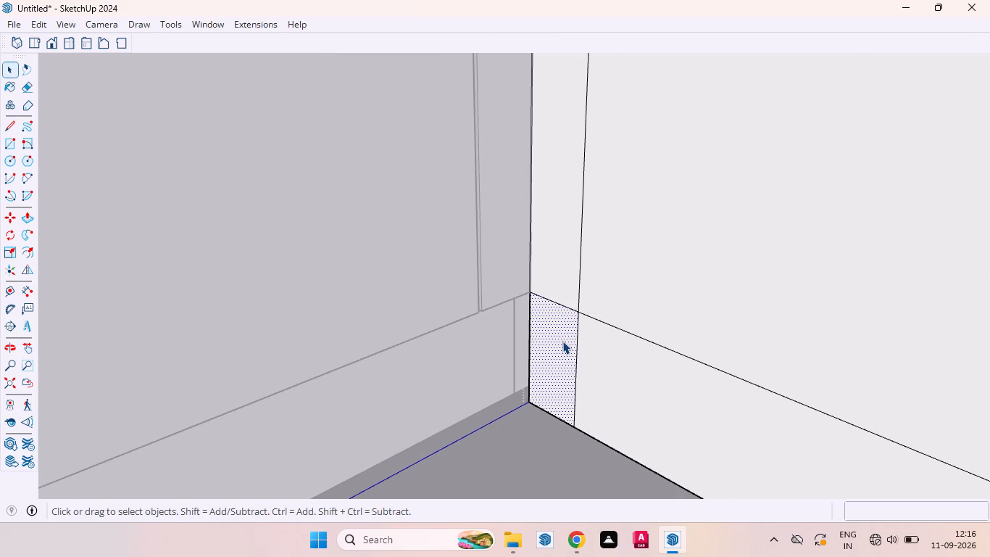
{"action": "key", "text": "p"}
{"action": "double_click", "coordinate": [562, 341]}
{"action": "key", "text": "space"}
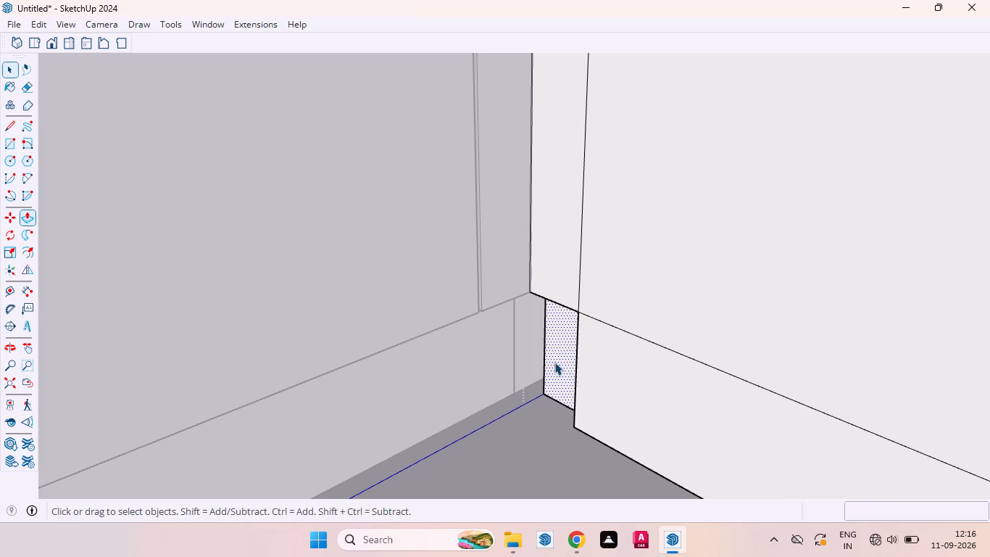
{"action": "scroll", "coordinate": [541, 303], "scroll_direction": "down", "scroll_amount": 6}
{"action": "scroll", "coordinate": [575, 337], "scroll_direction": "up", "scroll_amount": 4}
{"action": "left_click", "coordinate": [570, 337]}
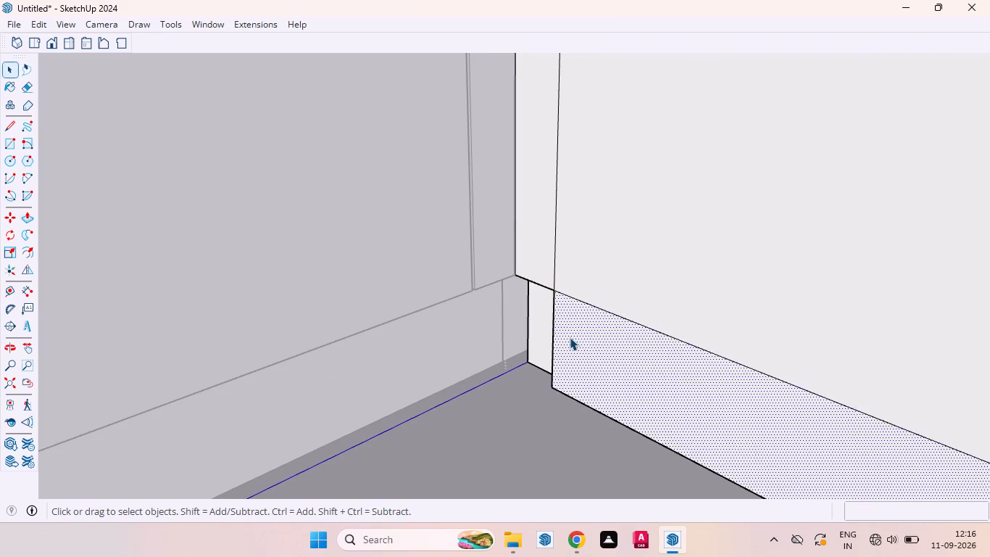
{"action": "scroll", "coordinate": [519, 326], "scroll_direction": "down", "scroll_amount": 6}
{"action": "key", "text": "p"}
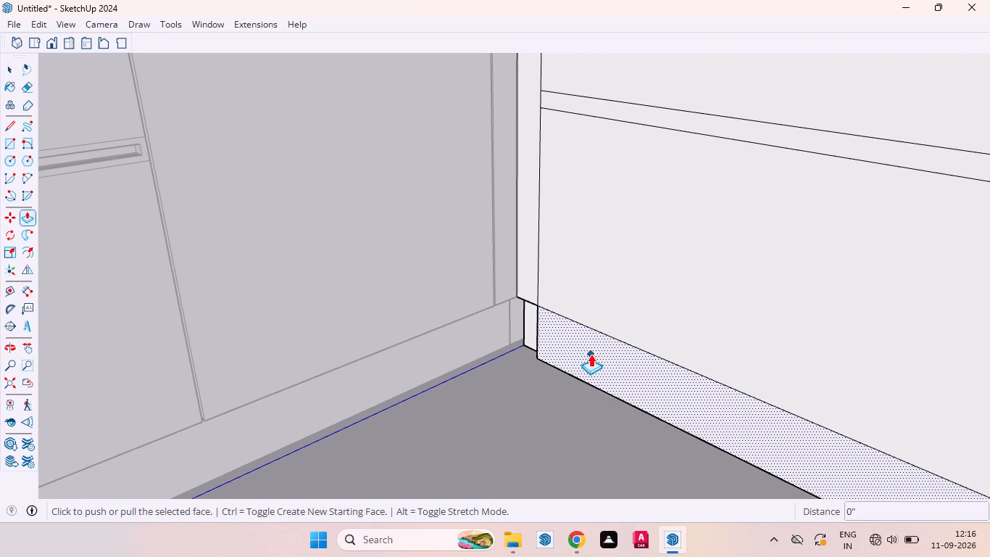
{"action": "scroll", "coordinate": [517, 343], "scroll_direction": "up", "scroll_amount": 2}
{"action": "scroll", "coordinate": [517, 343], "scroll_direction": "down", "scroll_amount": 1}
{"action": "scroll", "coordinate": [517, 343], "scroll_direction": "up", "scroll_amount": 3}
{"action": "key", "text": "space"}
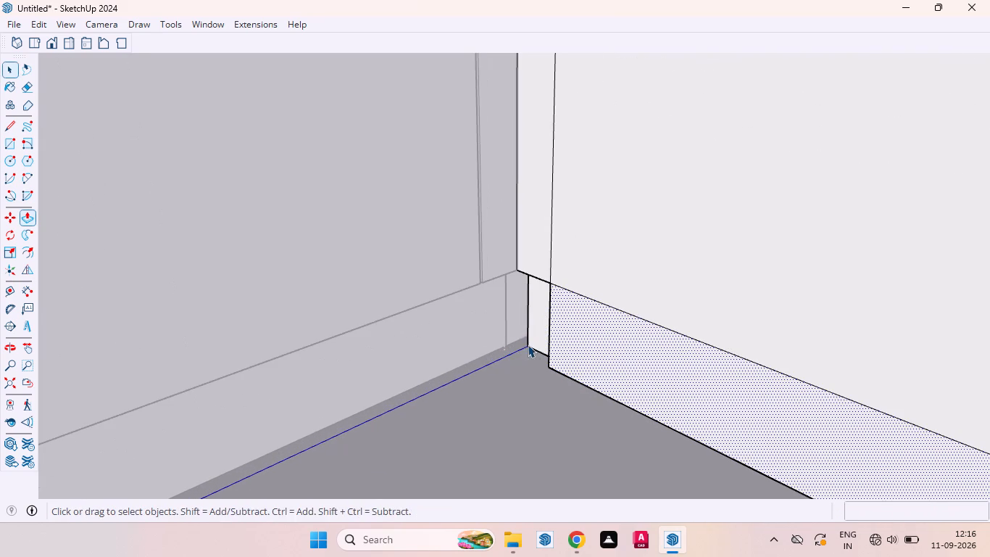
Undo the 18 mm push on the small skirting face at the foot of the corner filler.
{"action": "middle_click_drag", "start_coordinate": [525, 342], "coordinate": [561, 250]}
{"action": "scroll", "coordinate": [531, 292], "scroll_direction": "up", "scroll_amount": 4}
{"action": "left_click", "coordinate": [573, 289]}
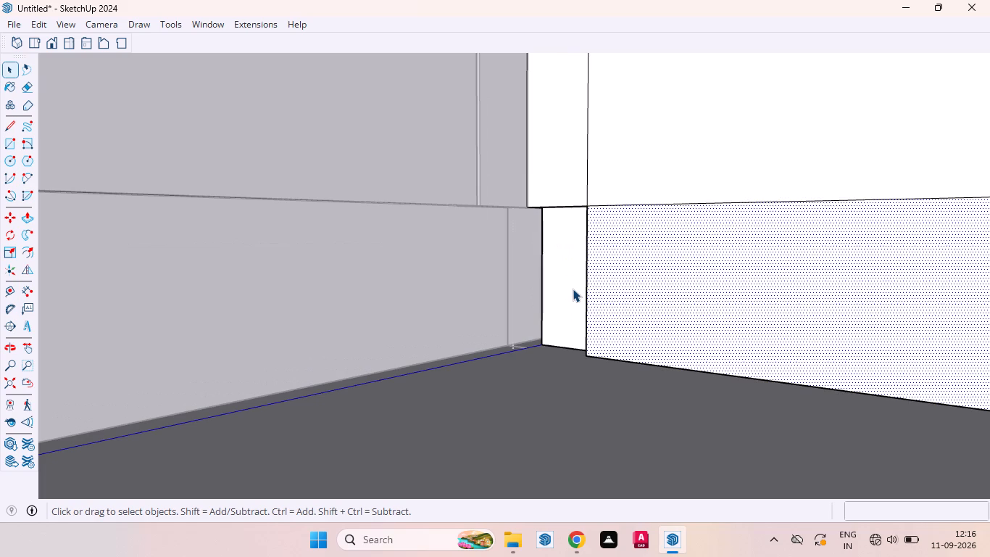
{"action": "key", "text": "p"}
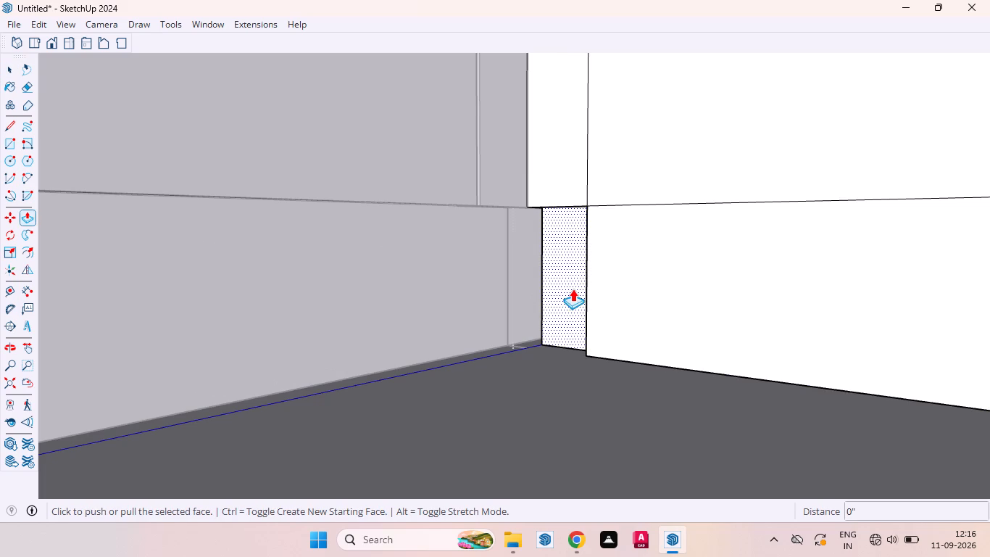
{"action": "key", "text": "ctrl+z"}
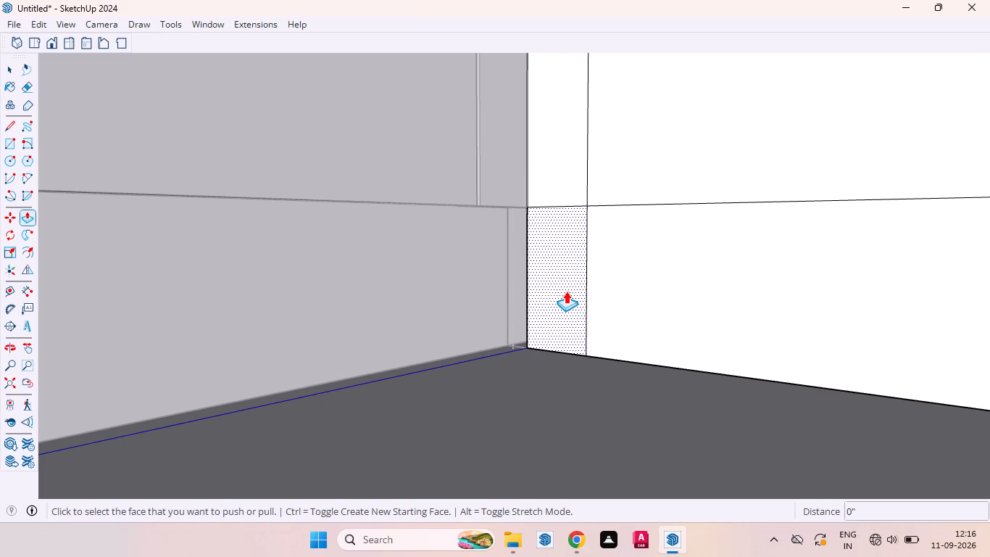
Push the small skirting face under the corner filler in 50 mm and repeat it on the adjoining long skirting face.
{"action": "left_click_drag", "start_coordinate": [566, 291], "coordinate": [596, 283]}
{"action": "type", "text": "50mm"}
{"action": "key", "text": "Return"}
{"action": "double_click", "coordinate": [652, 294]}
{"action": "scroll", "coordinate": [498, 337], "scroll_direction": "down", "scroll_amount": 3}
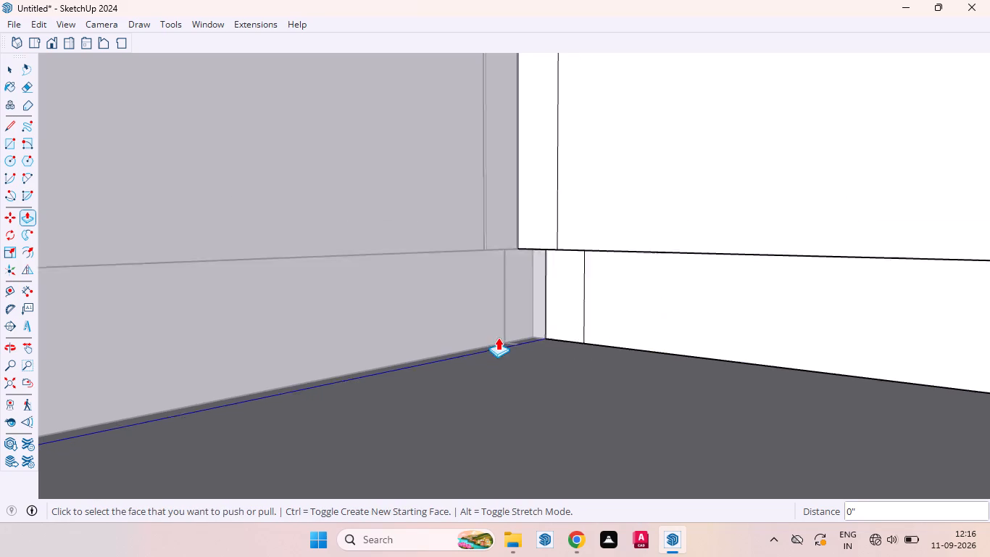
{"action": "scroll", "coordinate": [498, 337], "scroll_direction": "down", "scroll_amount": 20}
{"action": "scroll", "coordinate": [498, 337], "scroll_direction": "down", "scroll_amount": 10}
{"action": "key", "text": "space"}
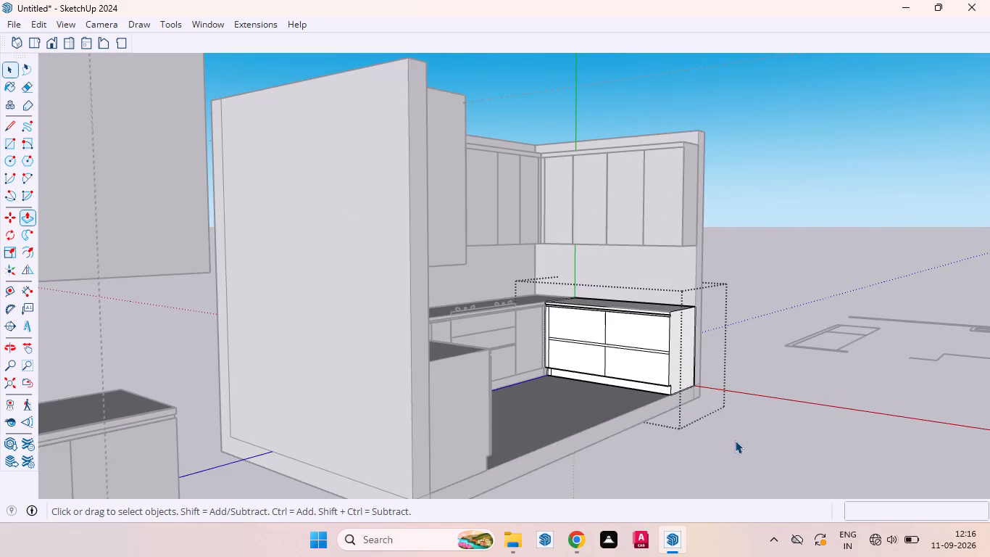
{"action": "left_click", "coordinate": [735, 440]}
Inside the drawer cabinet group, place a vertical guide 3 mm from the corner filler's edge, on the drawer-front side.
{"action": "scroll", "coordinate": [577, 342], "scroll_direction": "up", "scroll_amount": 5}
{"action": "middle_click_drag", "start_coordinate": [549, 337], "coordinate": [494, 366]}
{"action": "scroll", "coordinate": [522, 328], "scroll_direction": "up", "scroll_amount": 15}
{"action": "middle_click_drag", "start_coordinate": [535, 276], "coordinate": [573, 344]}
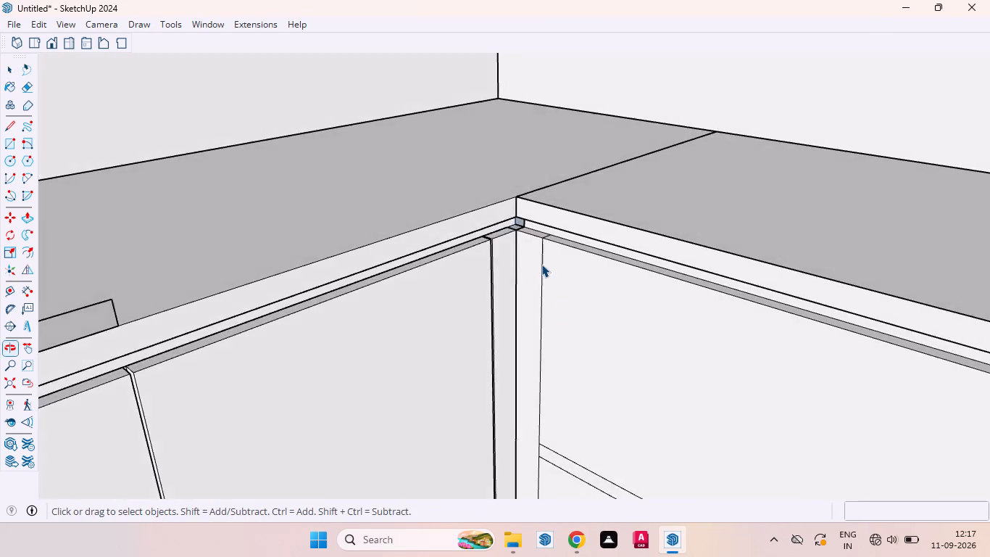
{"action": "scroll", "coordinate": [541, 264], "scroll_direction": "up", "scroll_amount": 5}
{"action": "left_click", "coordinate": [541, 259]}
{"action": "scroll", "coordinate": [550, 238], "scroll_direction": "down", "scroll_amount": 5}
{"action": "left_click", "coordinate": [576, 304]}
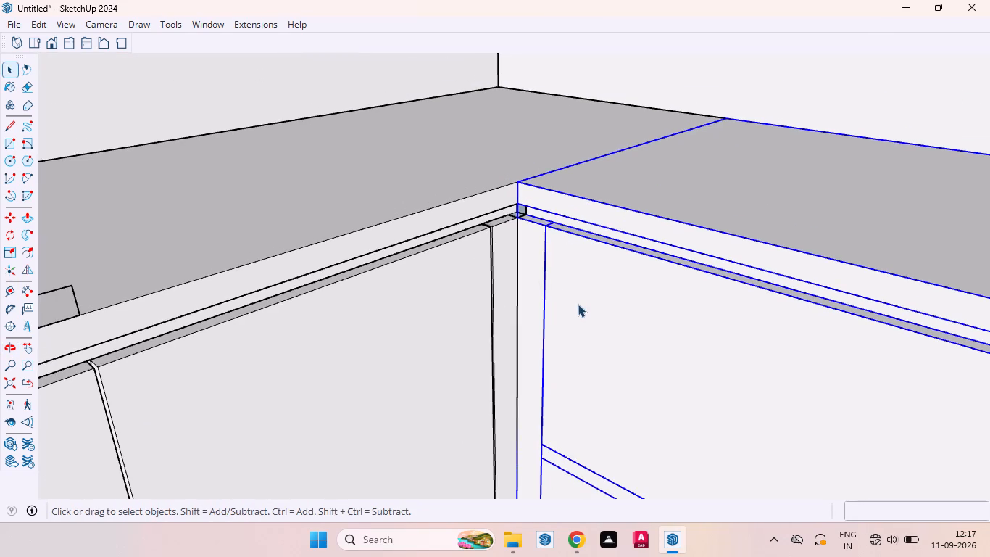
{"action": "double_click", "coordinate": [546, 287]}
{"action": "left_click", "coordinate": [547, 286]}
{"action": "left_click", "coordinate": [540, 279]}
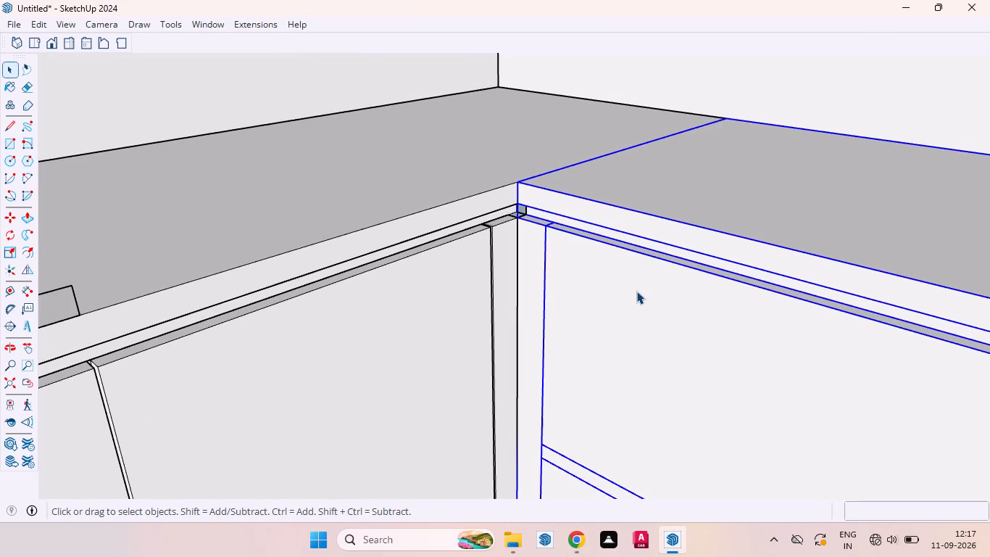
{"action": "left_click", "coordinate": [636, 291]}
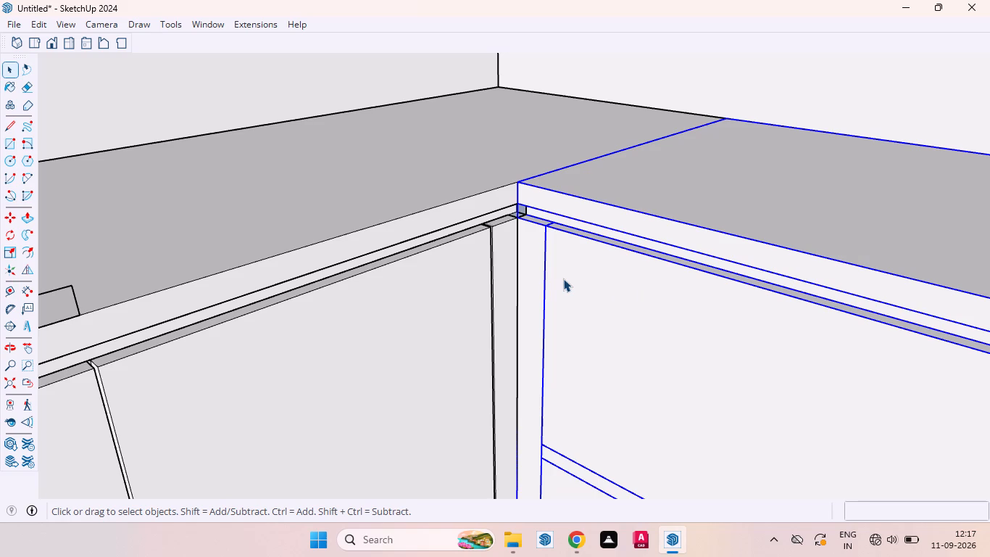
{"action": "left_click", "coordinate": [563, 278]}
{"action": "double_click", "coordinate": [562, 278]}
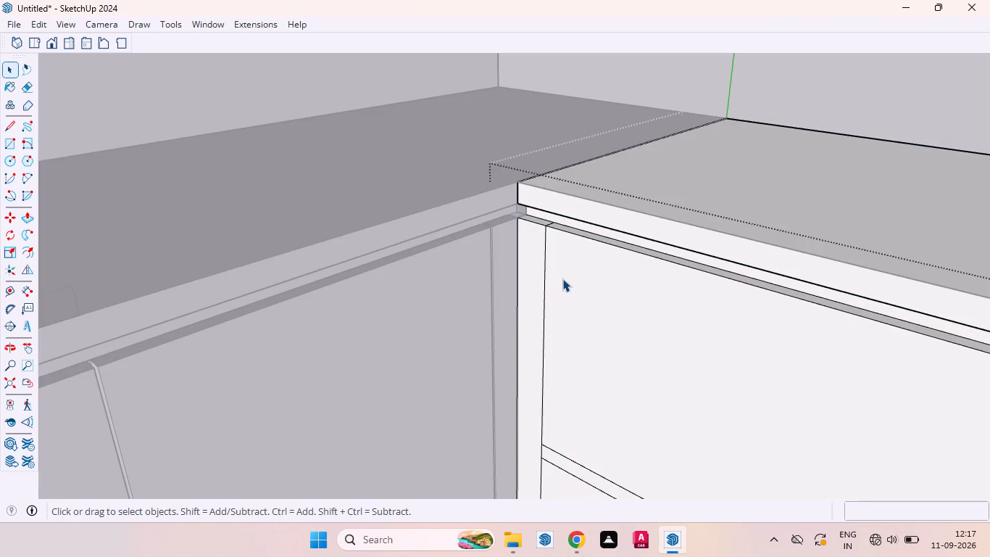
{"action": "left_click", "coordinate": [560, 276]}
{"action": "scroll", "coordinate": [563, 208], "scroll_direction": "down", "scroll_amount": 11}
{"action": "scroll", "coordinate": [546, 342], "scroll_direction": "up", "scroll_amount": 4}
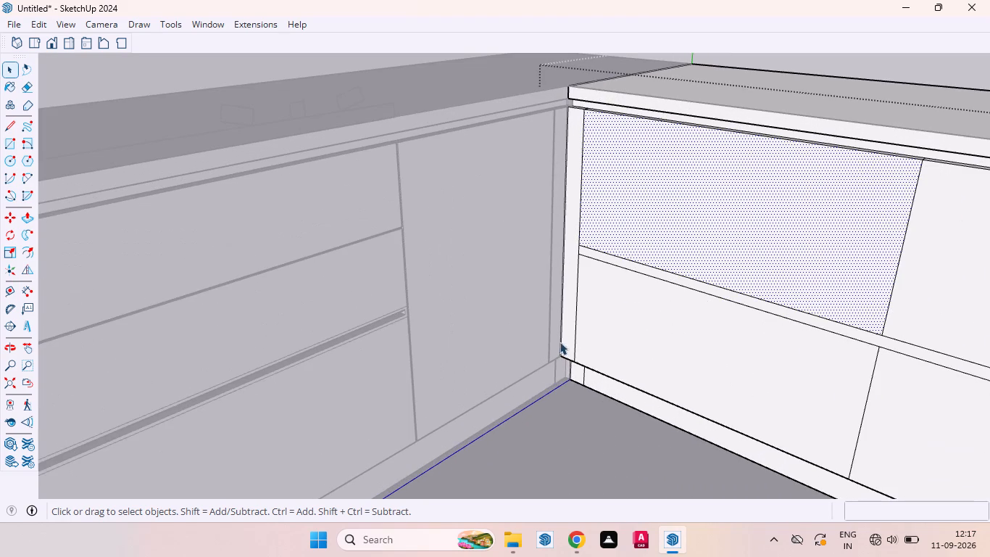
{"action": "left_click", "coordinate": [574, 348]}
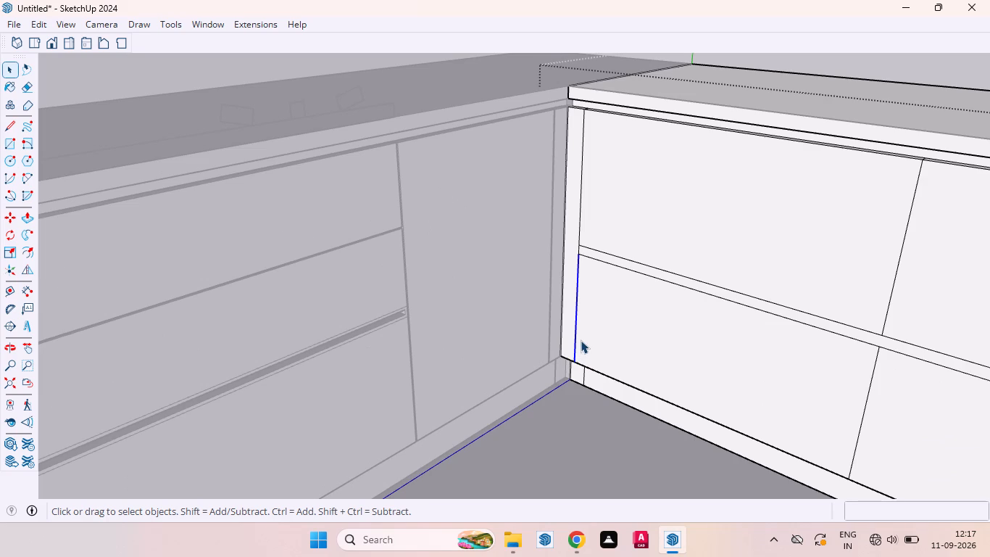
{"action": "key", "text": "t"}
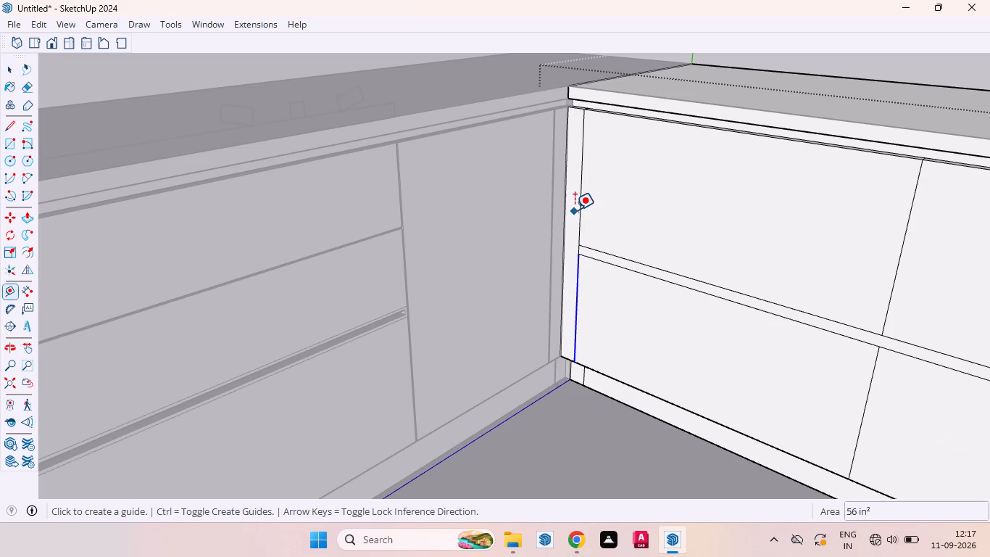
{"action": "left_click", "coordinate": [578, 205]}
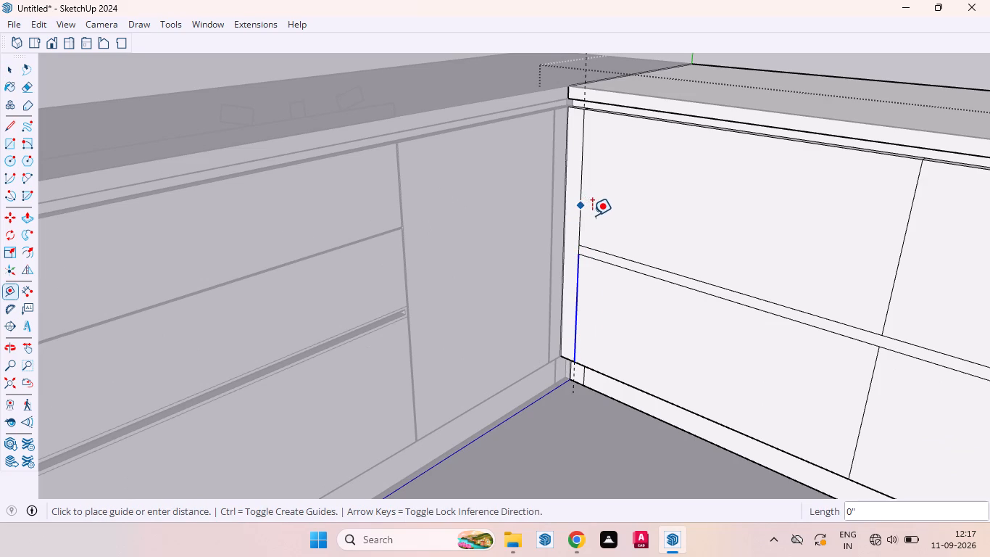
{"action": "type", "text": "3mm"}
{"action": "key", "text": "Return"}
{"action": "key", "text": "space"}
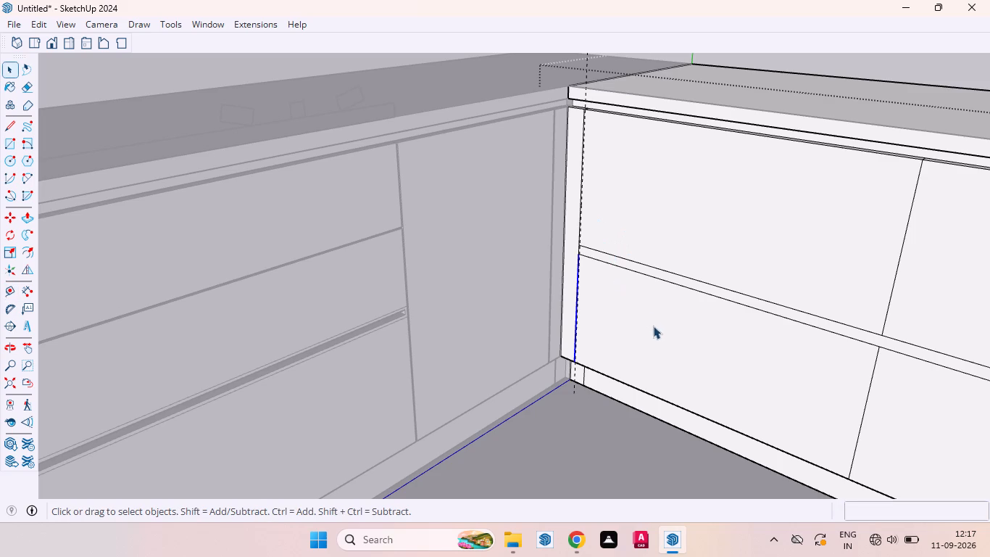
Draw a narrow full-height rectangle, about 1/8" by 2' 4", between the corner filler's edge and the guide.
{"action": "key", "text": "r"}
{"action": "scroll", "coordinate": [590, 71], "scroll_direction": "up", "scroll_amount": 20}
{"action": "scroll", "coordinate": [590, 71], "scroll_direction": "up", "scroll_amount": 1}
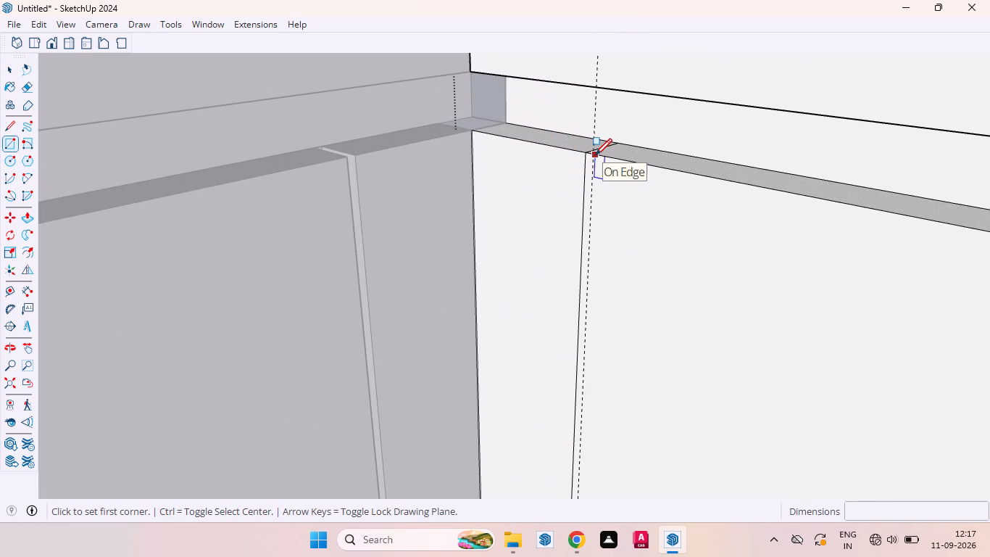
{"action": "left_click", "coordinate": [595, 155]}
{"action": "key", "text": "space"}
{"action": "key", "text": "r"}
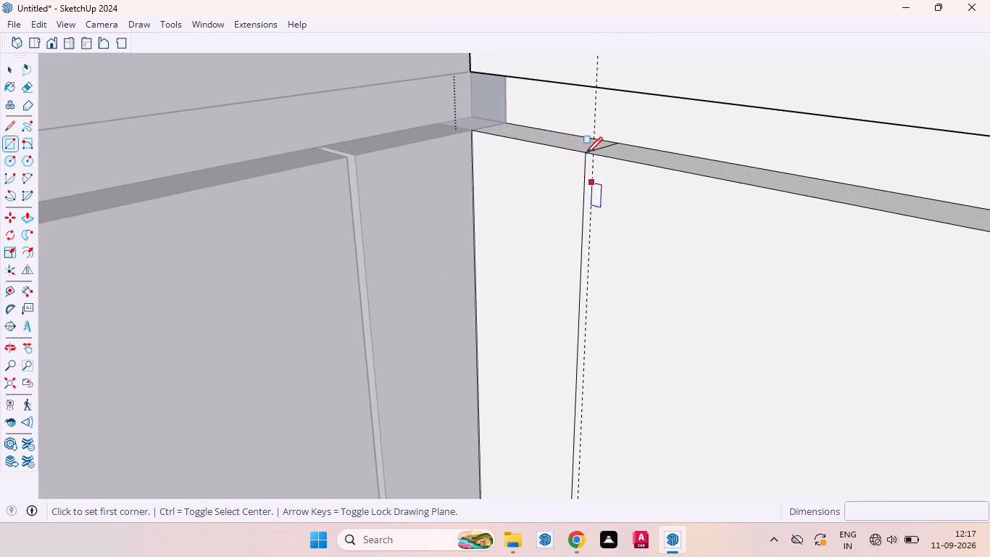
{"action": "scroll", "coordinate": [584, 143], "scroll_direction": "up", "scroll_amount": 6}
{"action": "left_click", "coordinate": [585, 162]}
{"action": "scroll", "coordinate": [590, 258], "scroll_direction": "down", "scroll_amount": 7}
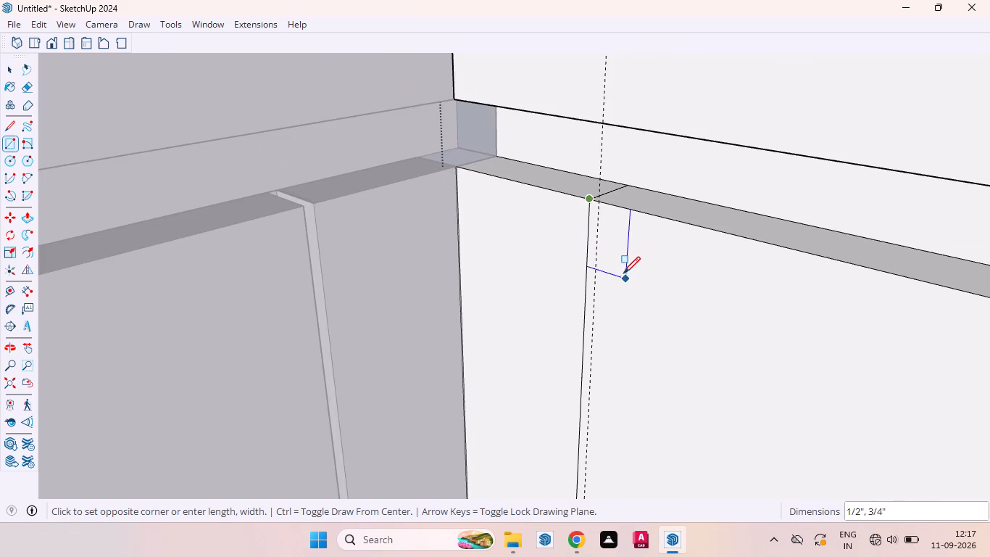
{"action": "scroll", "coordinate": [670, 238], "scroll_direction": "down", "scroll_amount": 20}
{"action": "scroll", "coordinate": [670, 238], "scroll_direction": "down", "scroll_amount": 20}
{"action": "scroll", "coordinate": [670, 238], "scroll_direction": "down", "scroll_amount": 2}
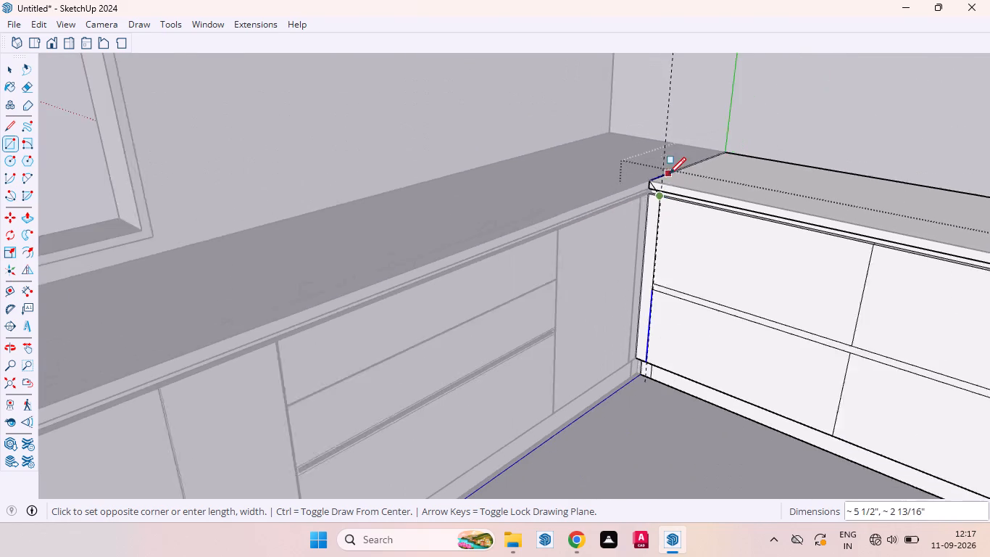
{"action": "scroll", "coordinate": [647, 350], "scroll_direction": "up", "scroll_amount": 20}
{"action": "scroll", "coordinate": [662, 302], "scroll_direction": "up", "scroll_amount": 6}
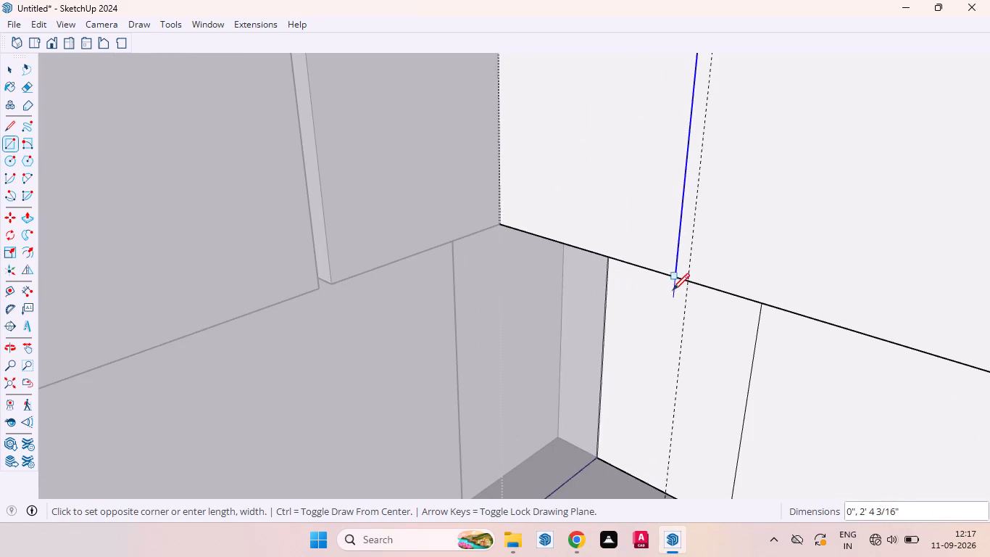
{"action": "left_click", "coordinate": [689, 285]}
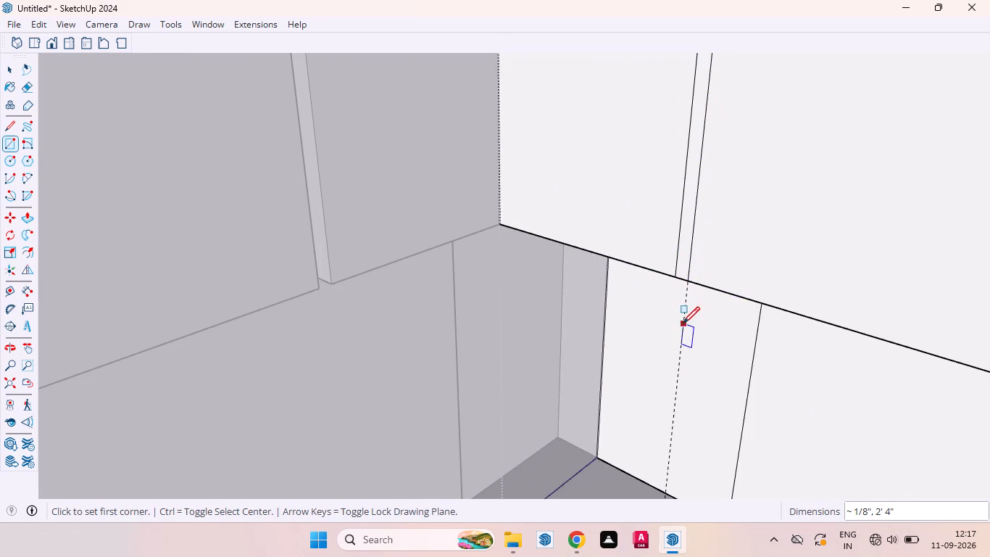
{"action": "key", "text": "space"}
Push the lower section of the narrow strip beside the corner filler 18 mm into the cabinet.
{"action": "left_click", "coordinate": [681, 254]}
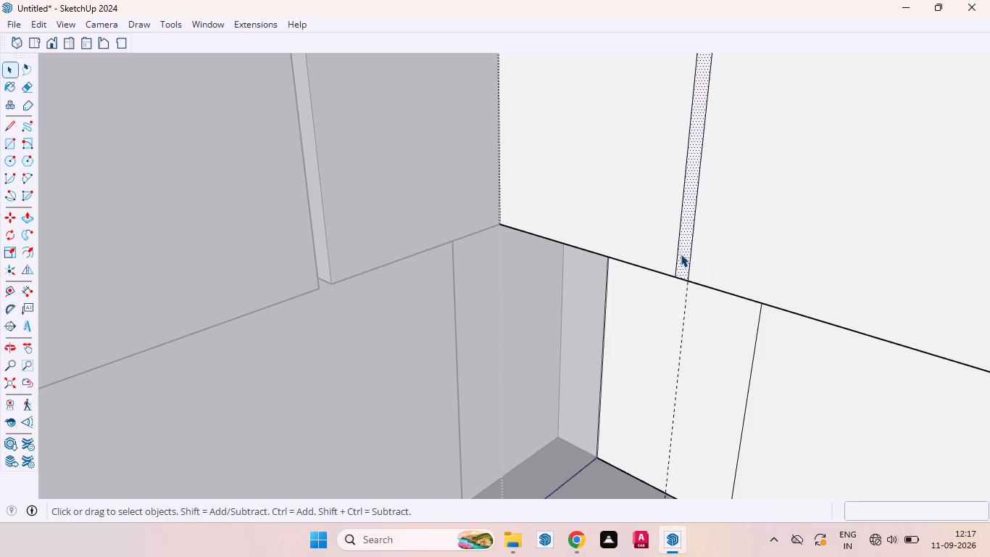
{"action": "key", "text": "p"}
{"action": "left_click_drag", "start_coordinate": [681, 254], "coordinate": [687, 250]}
{"action": "key", "text": "1"}
{"action": "type", "text": "8mm"}
{"action": "key", "text": "Return"}
{"action": "key", "text": "space"}
Repeat the 18 mm push on the upper and middle sections of the narrow strip beside the corner filler.
{"action": "scroll", "coordinate": [662, 364], "scroll_direction": "down", "scroll_amount": 11}
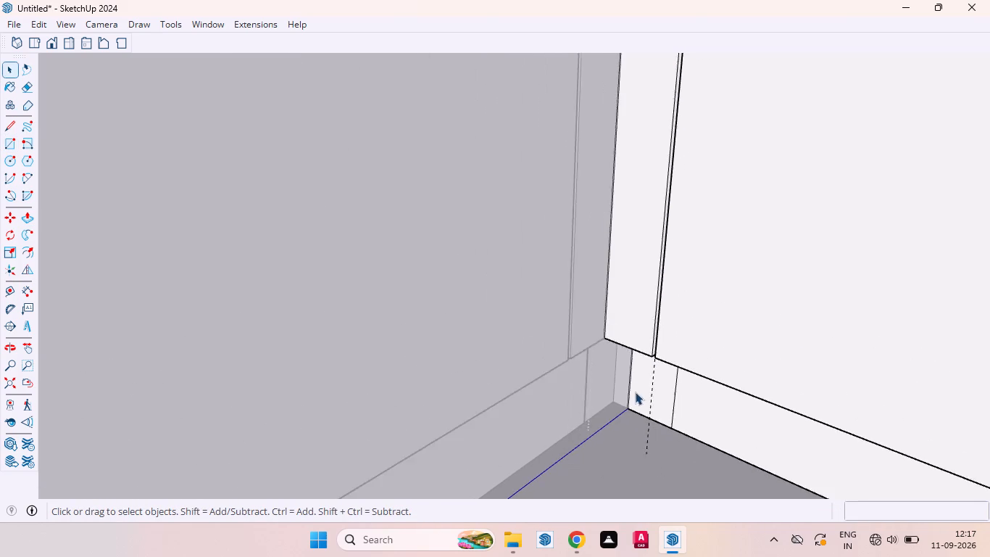
{"action": "scroll", "coordinate": [635, 392], "scroll_direction": "down", "scroll_amount": 13}
{"action": "scroll", "coordinate": [652, 239], "scroll_direction": "up", "scroll_amount": 10}
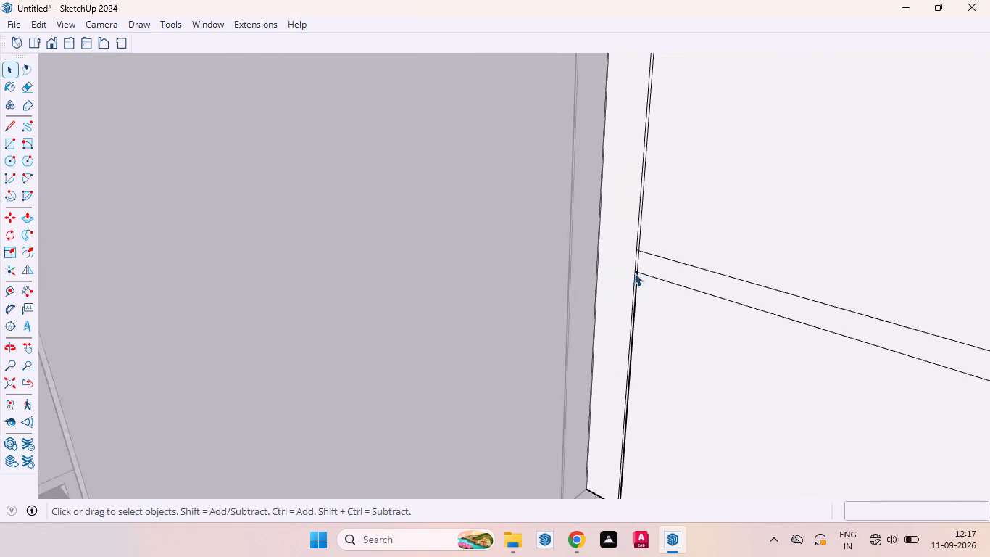
{"action": "scroll", "coordinate": [634, 273], "scroll_direction": "up", "scroll_amount": 13}
{"action": "middle_click_drag", "start_coordinate": [641, 269], "coordinate": [761, 268]}
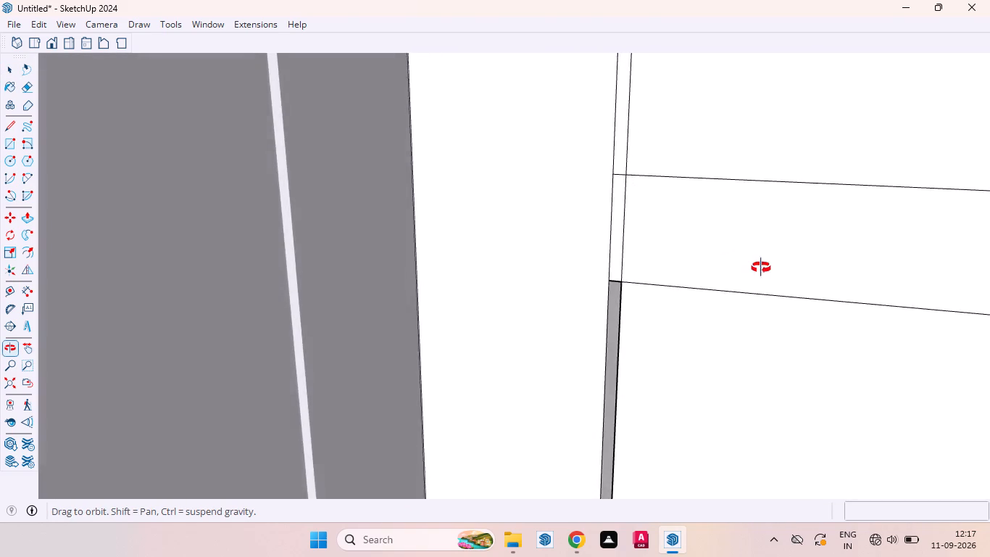
{"action": "middle_click_drag", "start_coordinate": [761, 268], "coordinate": [760, 309]}
{"action": "left_click", "coordinate": [623, 154]}
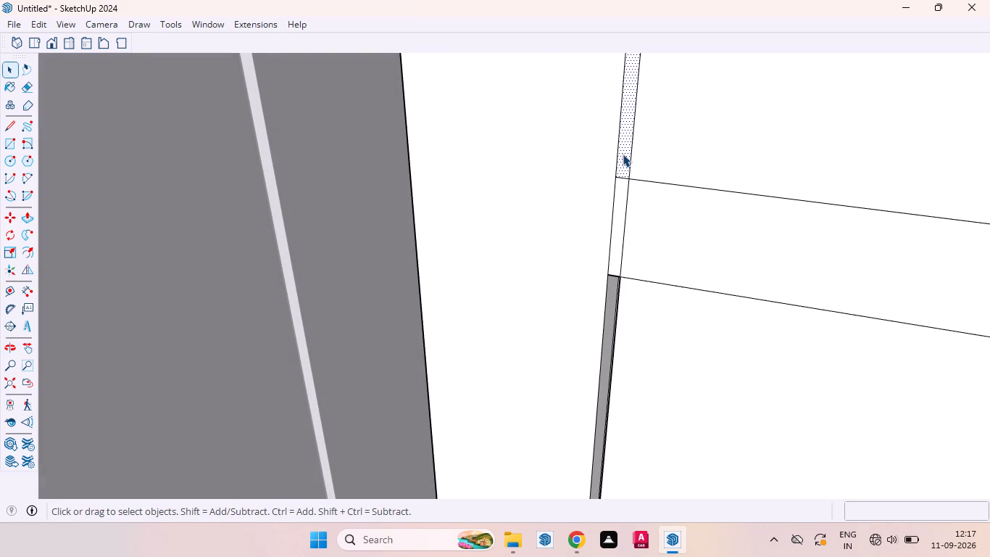
{"action": "key", "text": "p"}
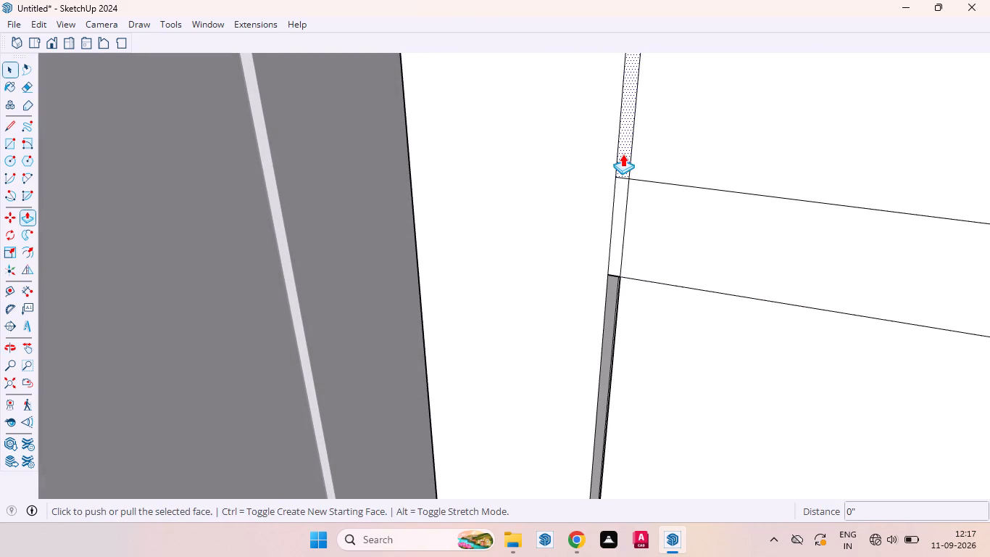
{"action": "double_click", "coordinate": [623, 154]}
{"action": "double_click", "coordinate": [616, 210]}
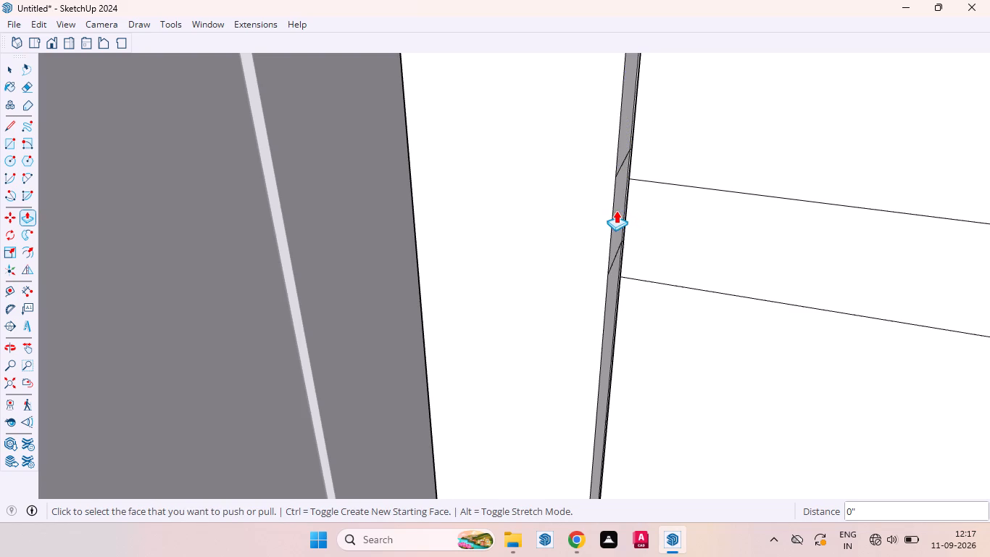
{"action": "key", "text": "space"}
Offset the outline of the horizontal strip between the upper and lower drawer fronts inward by about 3/16".
{"action": "left_click", "coordinate": [666, 228]}
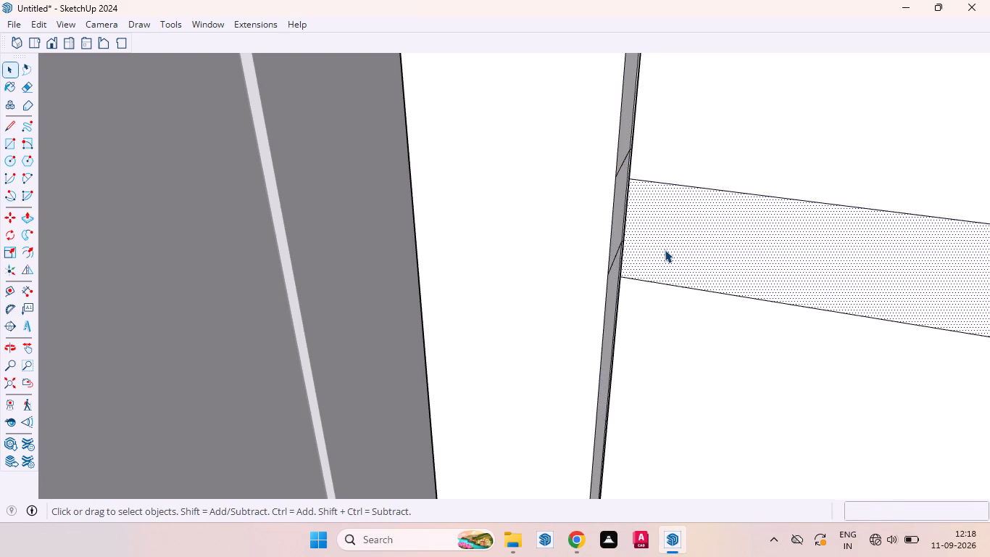
{"action": "key", "text": "f"}
{"action": "left_click", "coordinate": [646, 234]}
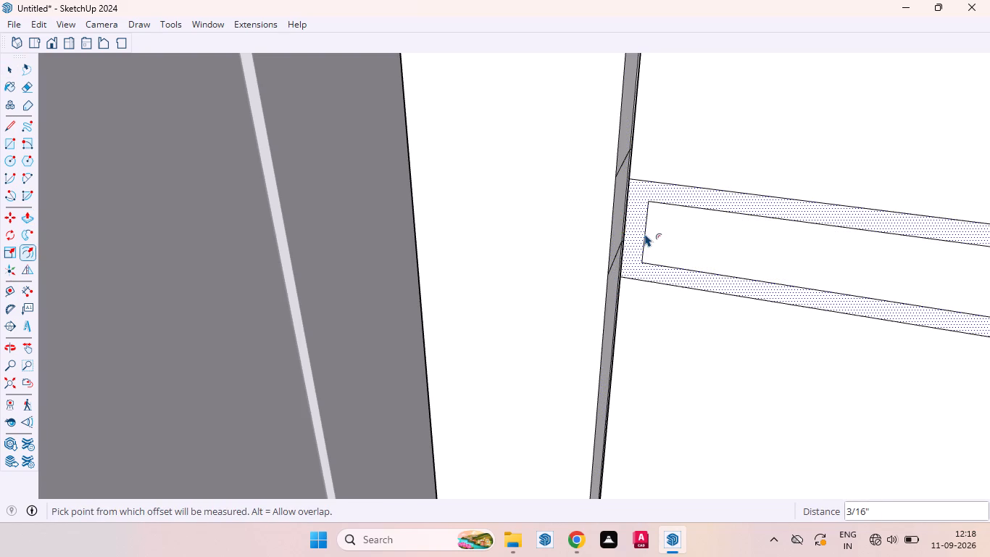
Close the drawer cabinet group and bring the whole kitchen back into view.
{"action": "scroll", "coordinate": [551, 225], "scroll_direction": "down", "scroll_amount": 14}
{"action": "scroll", "coordinate": [458, 231], "scroll_direction": "down", "scroll_amount": 6}
{"action": "scroll", "coordinate": [542, 249], "scroll_direction": "down", "scroll_amount": 7}
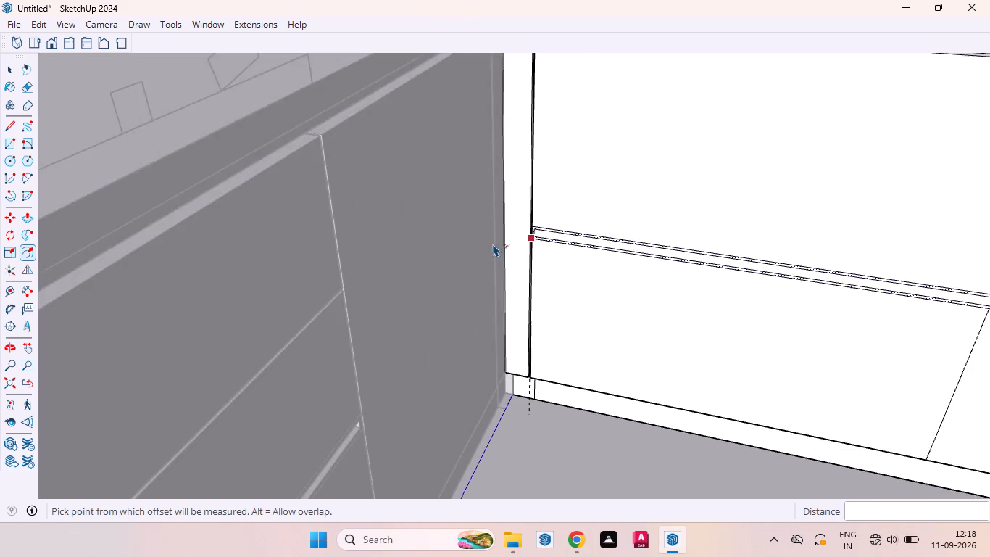
{"action": "scroll", "coordinate": [493, 244], "scroll_direction": "down", "scroll_amount": 6}
{"action": "scroll", "coordinate": [644, 274], "scroll_direction": "down", "scroll_amount": 5}
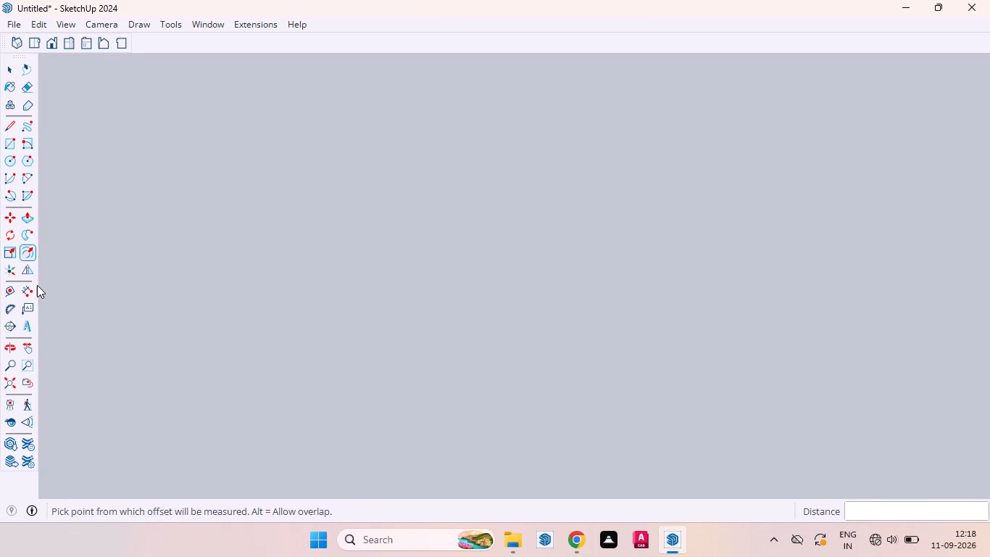
{"action": "left_click", "coordinate": [10, 378]}
{"action": "key", "text": "space"}
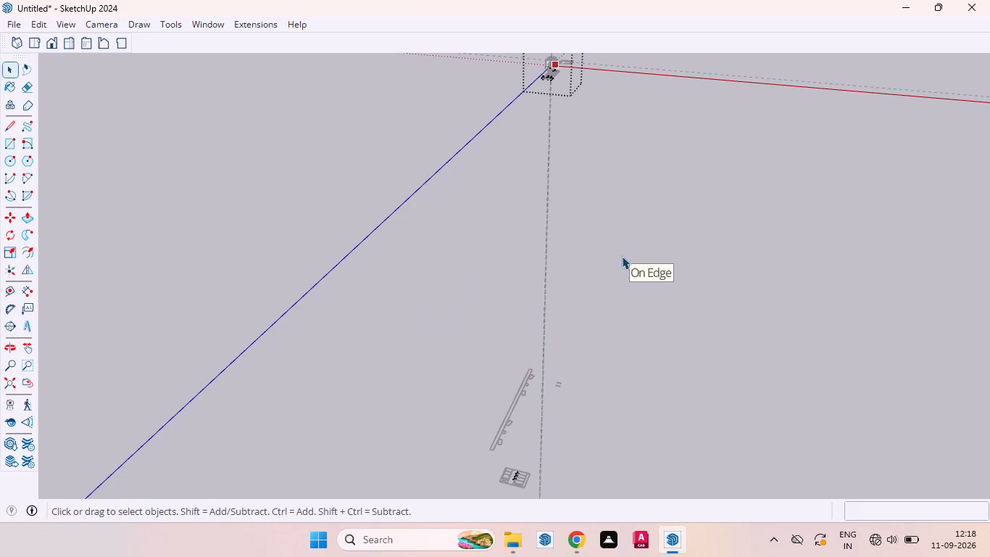
{"action": "left_click", "coordinate": [622, 256]}
{"action": "scroll", "coordinate": [608, 313], "scroll_direction": "down", "scroll_amount": 4}
{"action": "scroll", "coordinate": [541, 72], "scroll_direction": "up", "scroll_amount": 15}
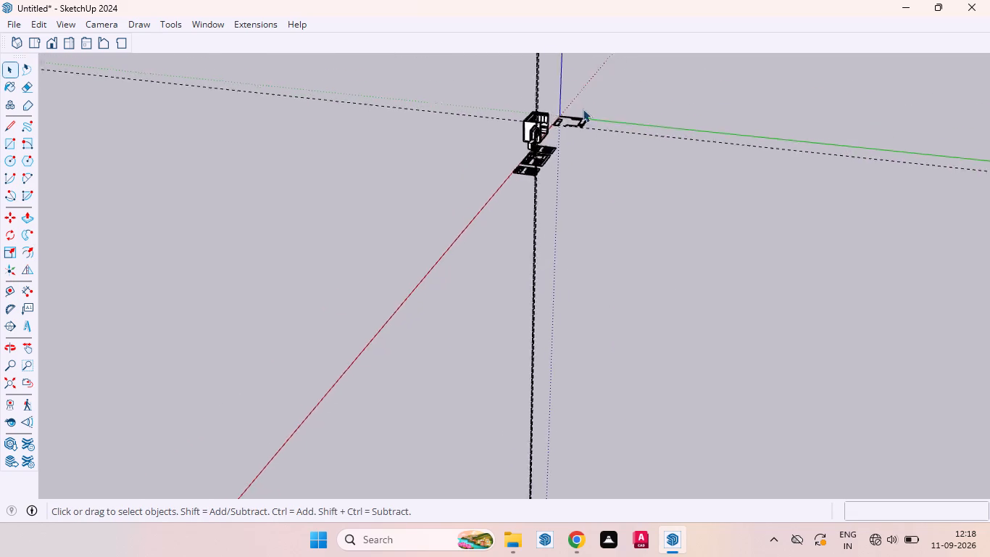
{"action": "scroll", "coordinate": [583, 109], "scroll_direction": "up", "scroll_amount": 16}
{"action": "middle_click_drag", "start_coordinate": [563, 142], "coordinate": [407, 125]}
{"action": "scroll", "coordinate": [563, 142], "scroll_direction": "up", "scroll_amount": 1}
{"action": "scroll", "coordinate": [492, 153], "scroll_direction": "up", "scroll_amount": 4}
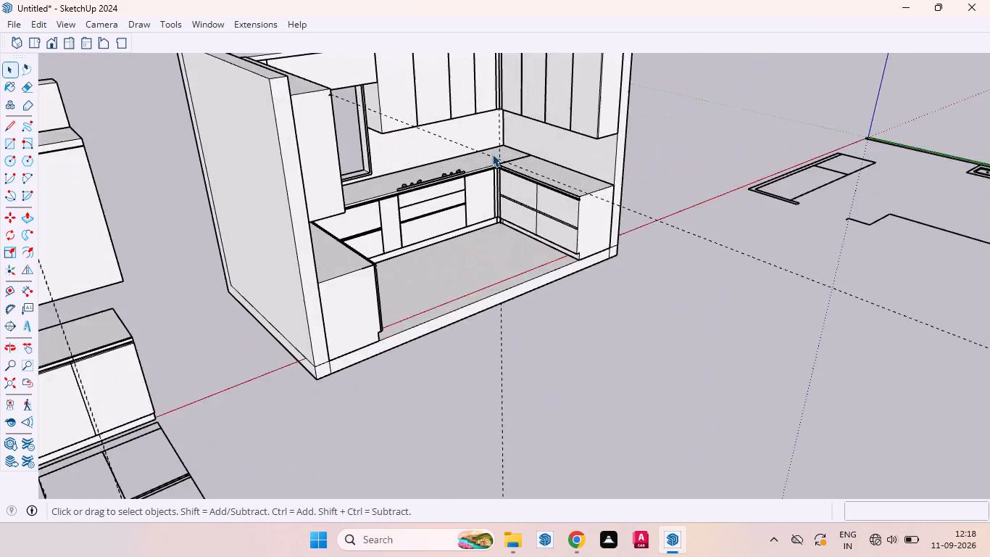
Check the inset of the handle groove at the strip's end in the drawer cabinet under the hob.
{"action": "scroll", "coordinate": [492, 154], "scroll_direction": "up", "scroll_amount": 14}
{"action": "scroll", "coordinate": [337, 219], "scroll_direction": "up", "scroll_amount": 1}
{"action": "middle_click_drag", "start_coordinate": [337, 219], "coordinate": [332, 173]}
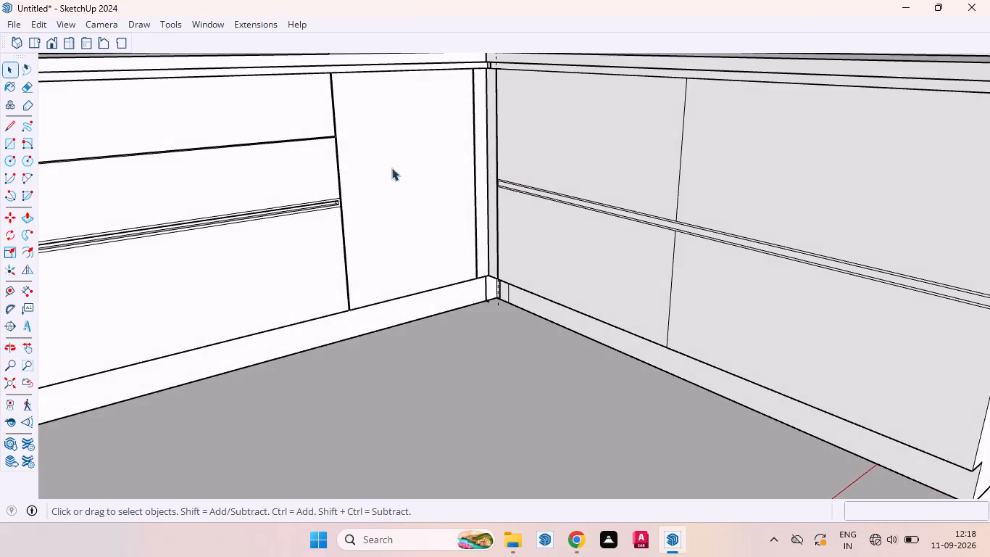
{"action": "scroll", "coordinate": [454, 158], "scroll_direction": "up", "scroll_amount": 8}
{"action": "scroll", "coordinate": [533, 195], "scroll_direction": "down", "scroll_amount": 6}
{"action": "middle_click_drag", "start_coordinate": [344, 196], "coordinate": [343, 188]}
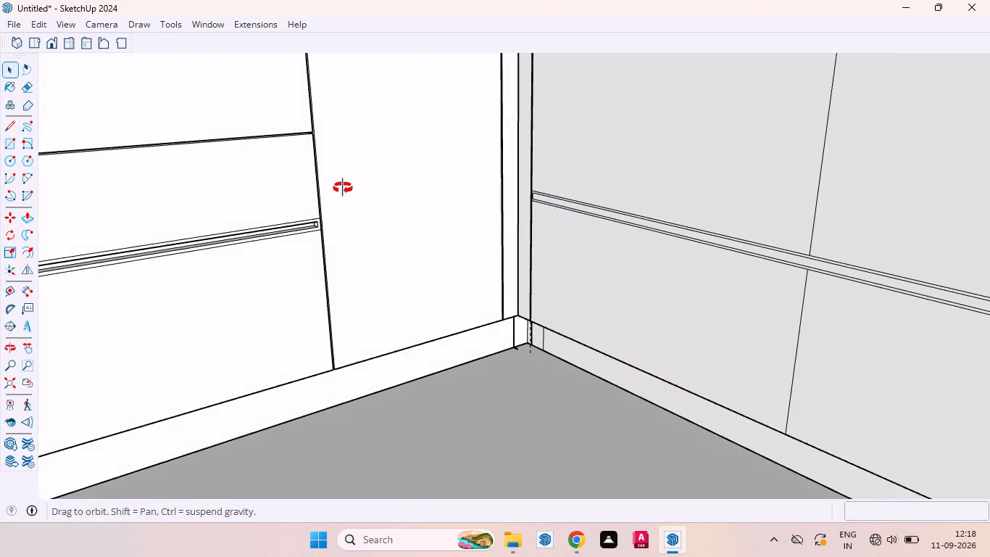
{"action": "middle_click_drag", "start_coordinate": [343, 188], "coordinate": [309, 152]}
{"action": "scroll", "coordinate": [301, 199], "scroll_direction": "up", "scroll_amount": 12}
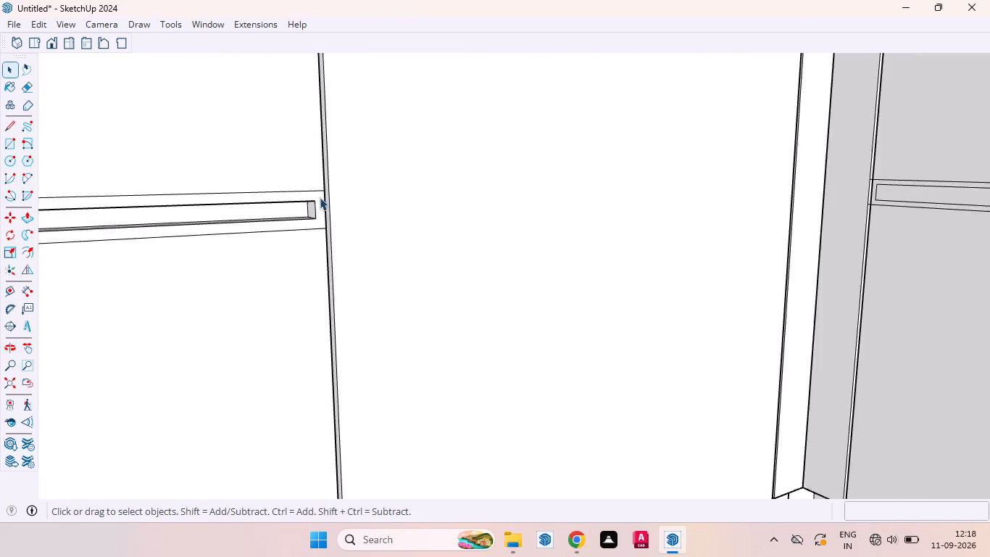
{"action": "scroll", "coordinate": [320, 197], "scroll_direction": "up", "scroll_amount": 10}
{"action": "key", "text": "d"}
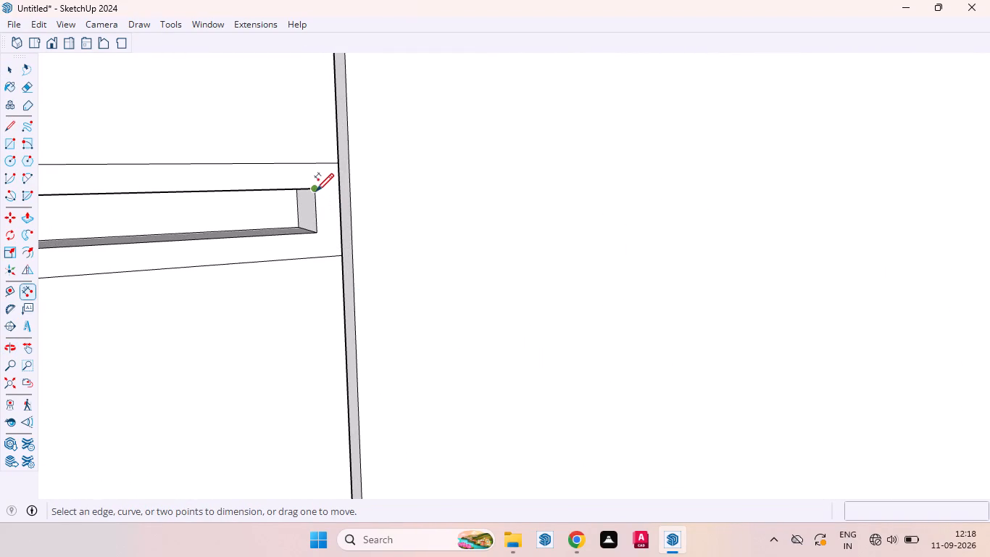
{"action": "left_click", "coordinate": [316, 190]}
{"action": "key", "text": "space"}
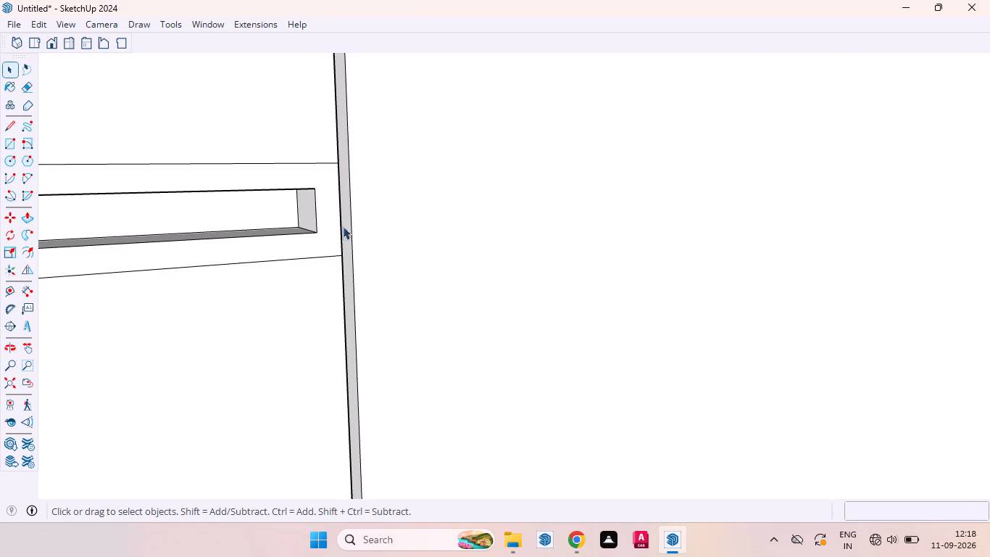
Measure the inset of the outline on the horizontal strip of the drawer cabinet beside the corner filler.
{"action": "scroll", "coordinate": [349, 239], "scroll_direction": "down", "scroll_amount": 20}
{"action": "scroll", "coordinate": [349, 239], "scroll_direction": "down", "scroll_amount": 1}
{"action": "scroll", "coordinate": [589, 236], "scroll_direction": "up", "scroll_amount": 11}
{"action": "middle_click_drag", "start_coordinate": [638, 243], "coordinate": [675, 268]}
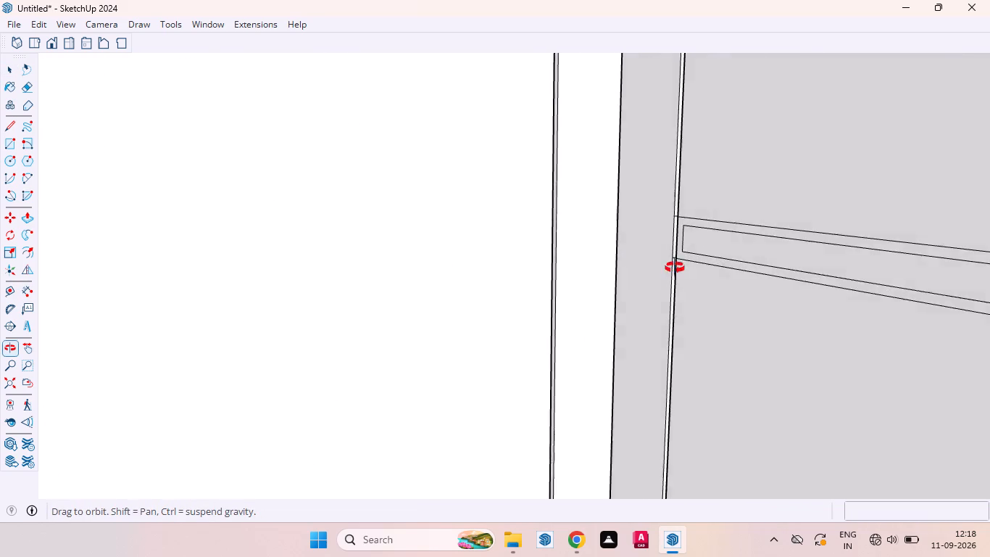
{"action": "middle_click_drag", "start_coordinate": [675, 268], "coordinate": [735, 275]}
{"action": "scroll", "coordinate": [722, 214], "scroll_direction": "up", "scroll_amount": 11}
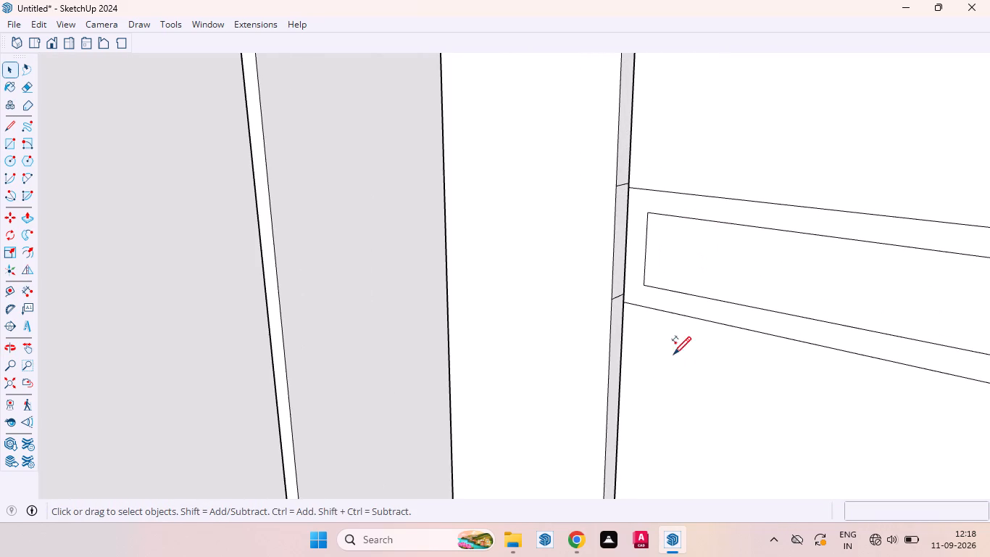
{"action": "key", "text": "d"}
{"action": "left_click", "coordinate": [650, 213]}
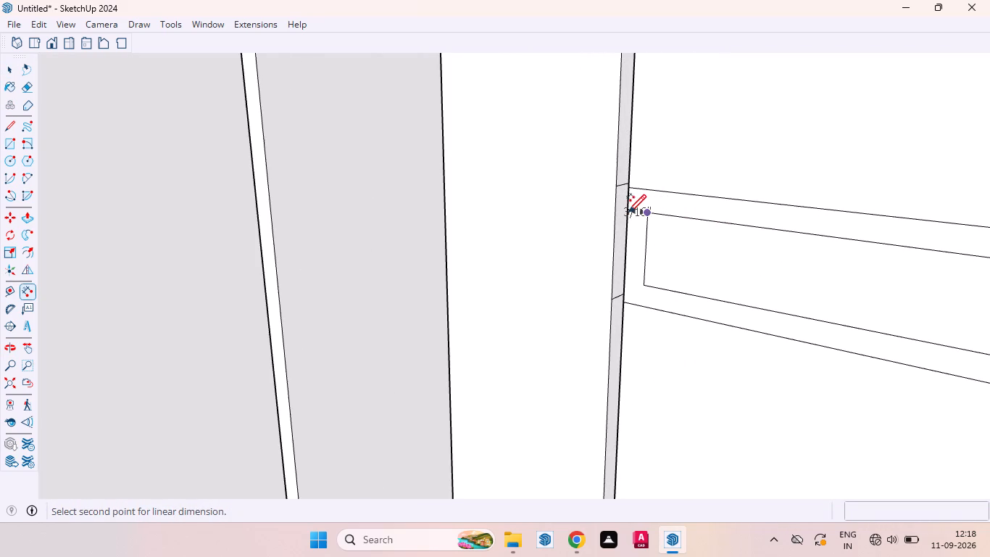
{"action": "key", "text": "space"}
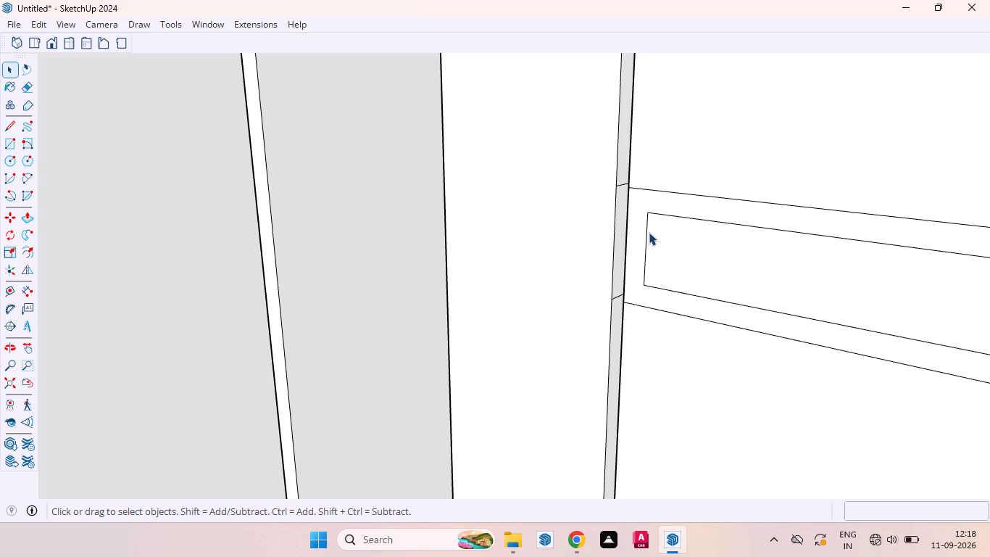
Open the drawer cabinet group beside the corner filler and undo the inset outline on its horizontal strip.
{"action": "left_click", "coordinate": [649, 232]}
{"action": "double_click", "coordinate": [666, 255]}
{"action": "left_click", "coordinate": [689, 255]}
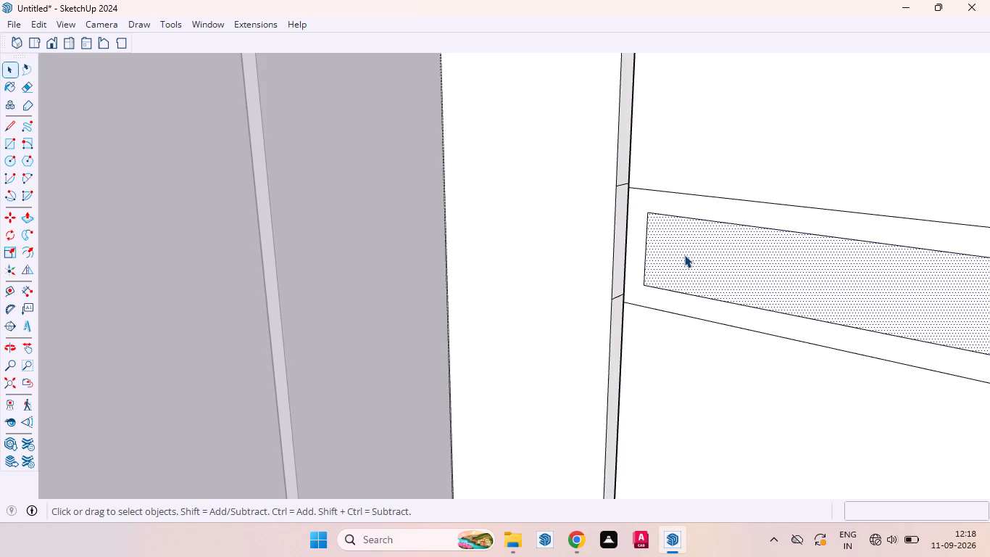
{"action": "key", "text": "ctrl+z"}
{"action": "key", "text": "ctrl+z"}
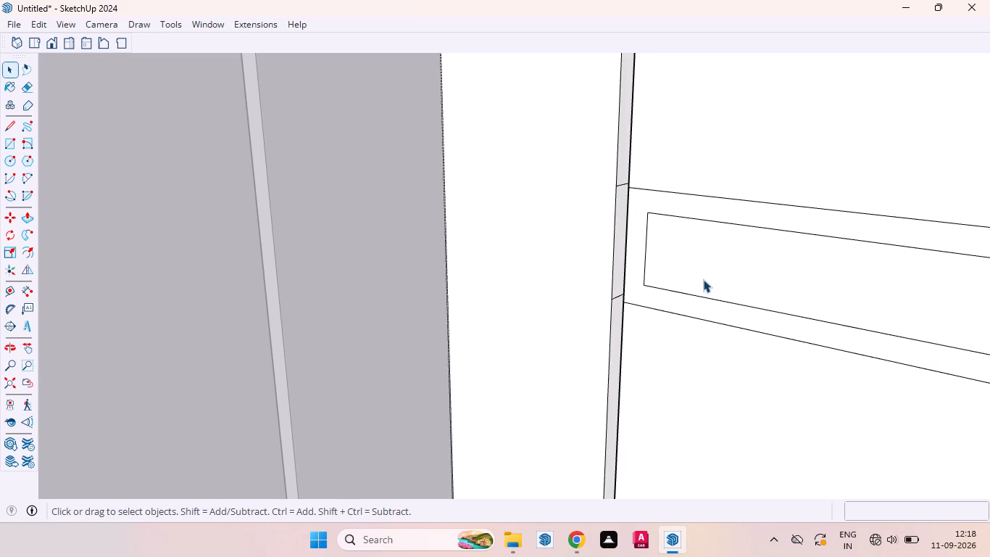
{"action": "key", "text": "ctrl+z"}
Offset the outline of the horizontal strip between the upper and lower drawer fronts inward by about 1/4".
{"action": "left_click", "coordinate": [689, 264]}
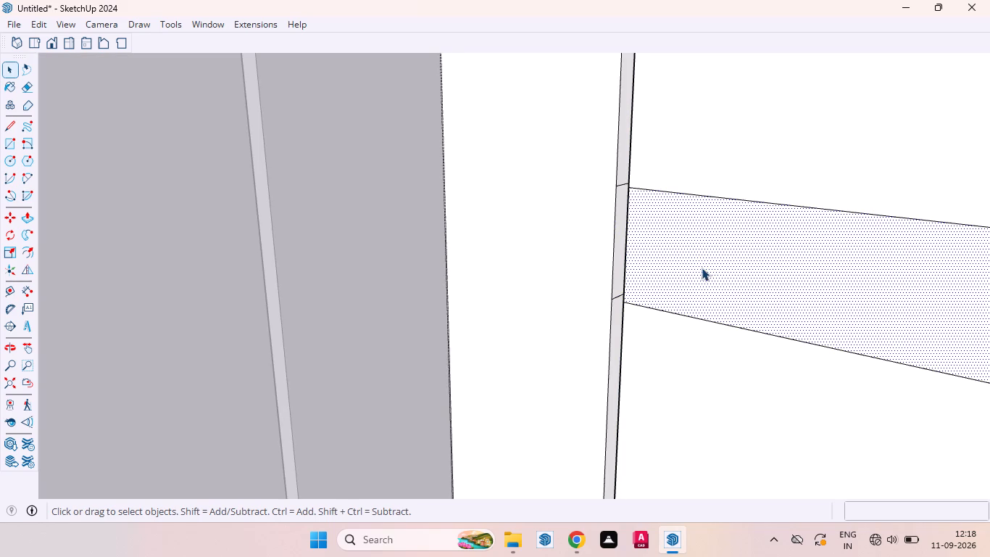
{"action": "key", "text": "f"}
{"action": "left_click_drag", "start_coordinate": [645, 242], "coordinate": [654, 247]}
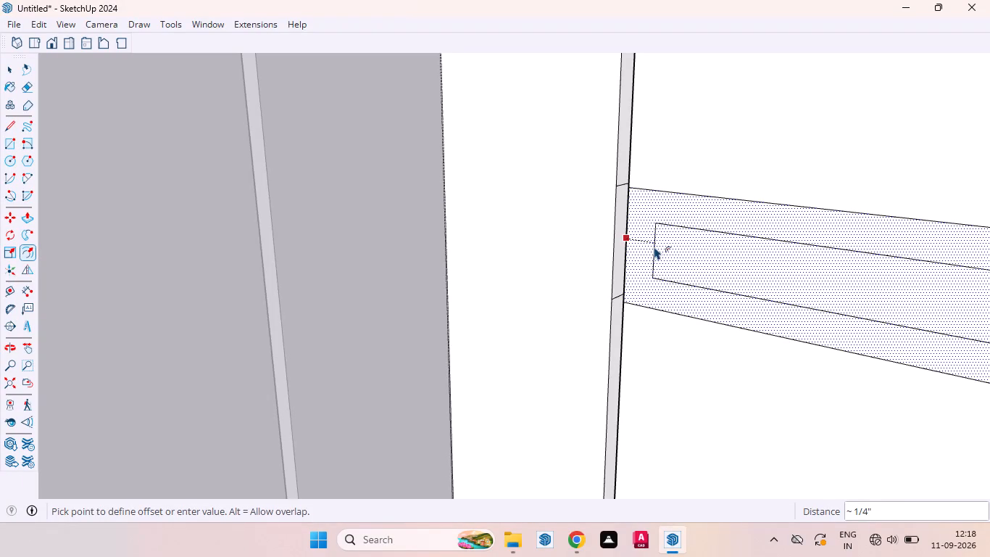
{"action": "key", "text": "space"}
Push the inner face of the horizontal strip 18 mm into the cabinet to form the handle groove.
{"action": "left_click", "coordinate": [721, 259]}
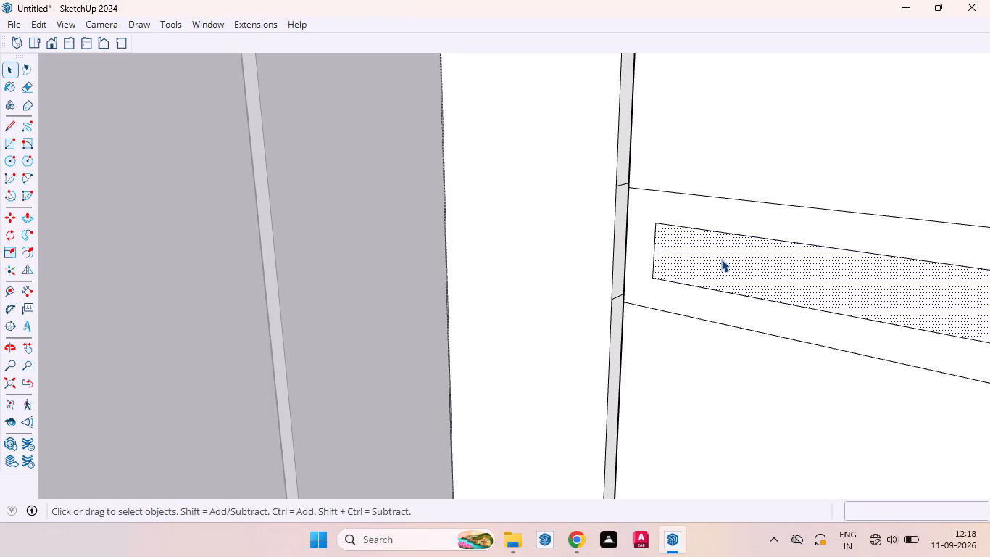
{"action": "key", "text": "p"}
{"action": "left_click", "coordinate": [721, 259]}
{"action": "left_click_drag", "start_coordinate": [721, 259], "coordinate": [726, 252]}
{"action": "type", "text": "18mm"}
{"action": "key", "text": "Return"}
{"action": "key", "text": "space"}
{"action": "scroll", "coordinate": [576, 302], "scroll_direction": "down", "scroll_amount": 4}
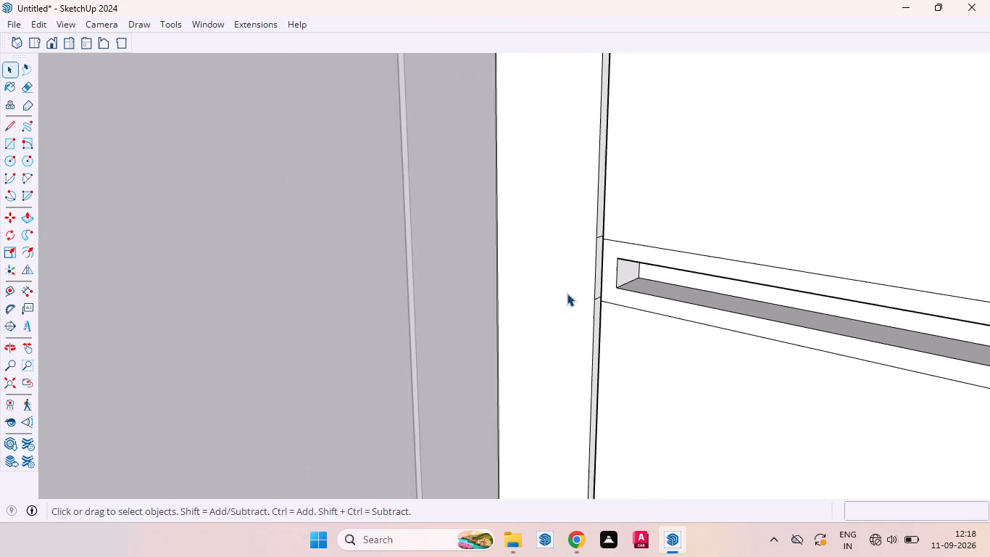
{"action": "scroll", "coordinate": [567, 293], "scroll_direction": "down", "scroll_amount": 20}
{"action": "scroll", "coordinate": [567, 293], "scroll_direction": "down", "scroll_amount": 9}
Place a guide 3 mm from the vertical line dividing the drawer fronts of the cabinet.
{"action": "scroll", "coordinate": [745, 310], "scroll_direction": "up", "scroll_amount": 2}
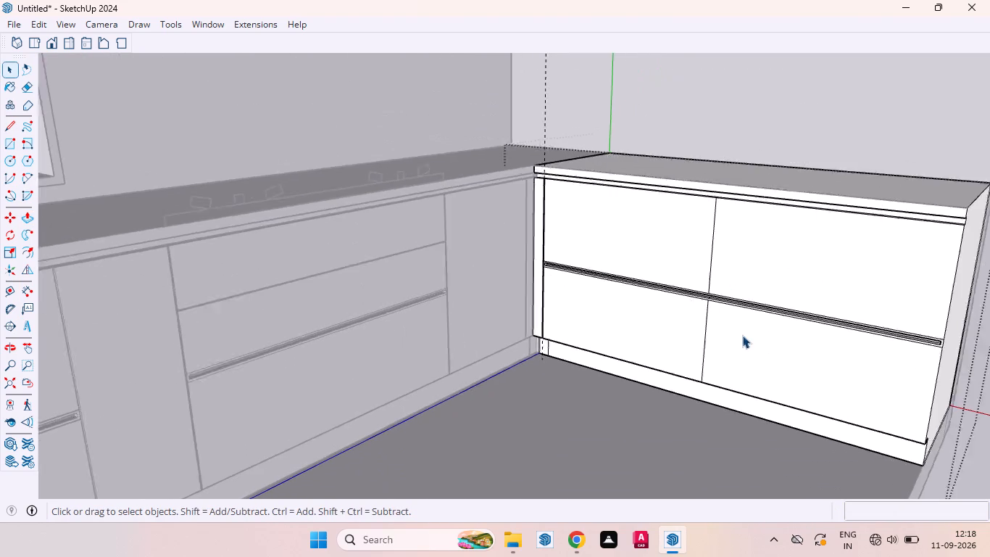
{"action": "scroll", "coordinate": [742, 335], "scroll_direction": "up", "scroll_amount": 7}
{"action": "middle_click_drag", "start_coordinate": [698, 407], "coordinate": [776, 463]}
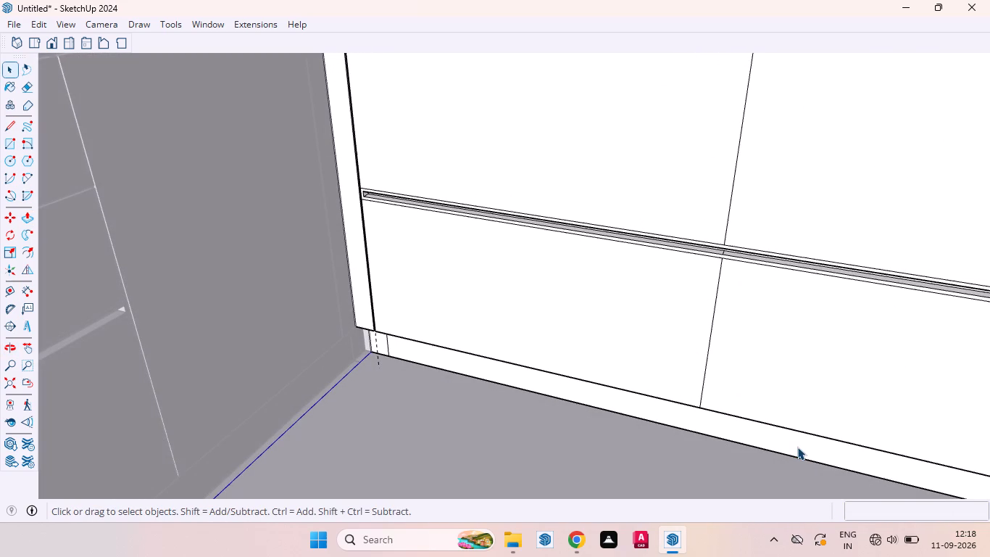
{"action": "key", "text": "t"}
{"action": "left_click", "coordinate": [732, 175]}
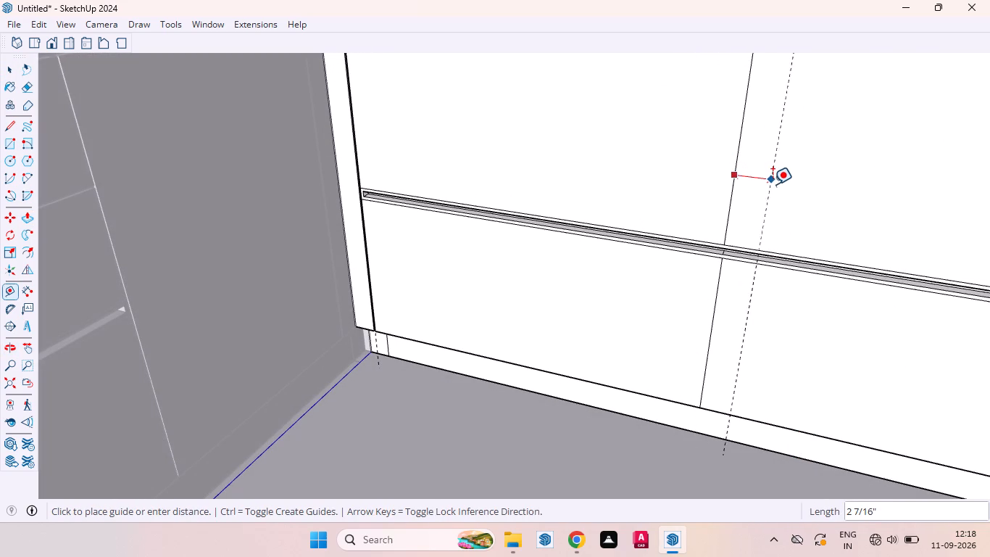
{"action": "type", "text": "3mm"}
{"action": "key", "text": "Return"}
{"action": "key", "text": "space"}
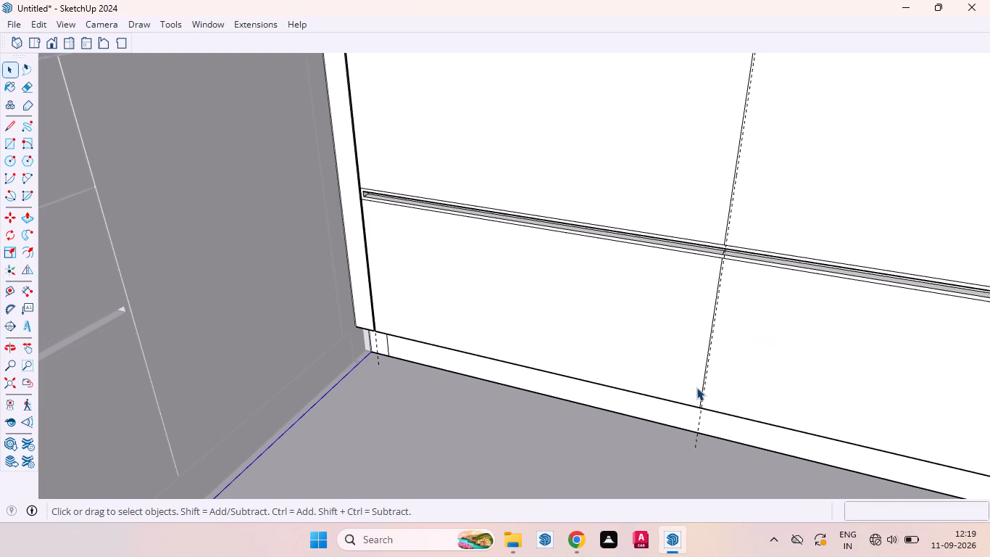
Draw a narrow rectangle between the dividing line and the guide, from the skirting up to the horizontal strip.
{"action": "key", "text": "r"}
{"action": "scroll", "coordinate": [680, 389], "scroll_direction": "up", "scroll_amount": 11}
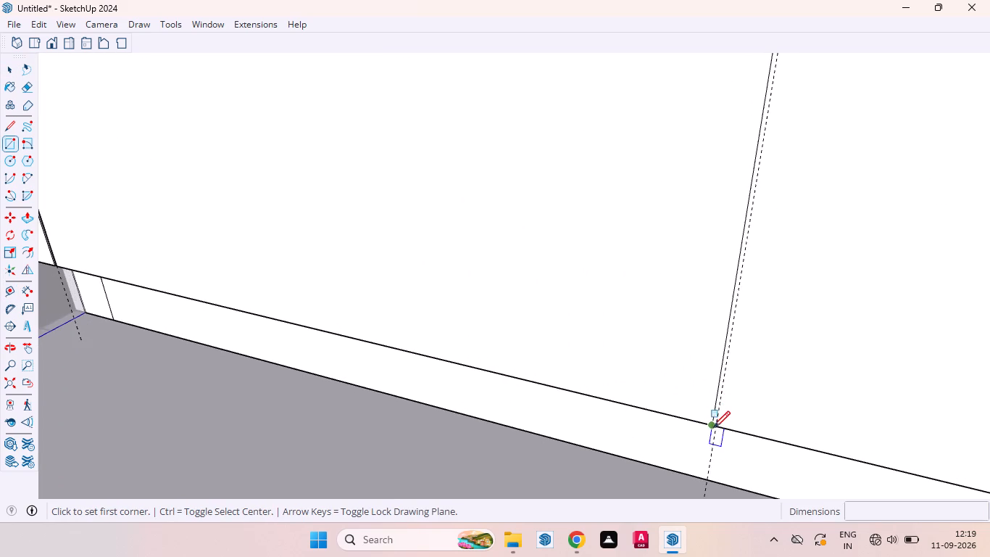
{"action": "scroll", "coordinate": [713, 429], "scroll_direction": "up", "scroll_amount": 3}
{"action": "scroll", "coordinate": [713, 429], "scroll_direction": "down", "scroll_amount": 1}
{"action": "scroll", "coordinate": [713, 429], "scroll_direction": "up", "scroll_amount": 5}
{"action": "scroll", "coordinate": [714, 429], "scroll_direction": "down", "scroll_amount": 1}
{"action": "scroll", "coordinate": [714, 429], "scroll_direction": "up", "scroll_amount": 3}
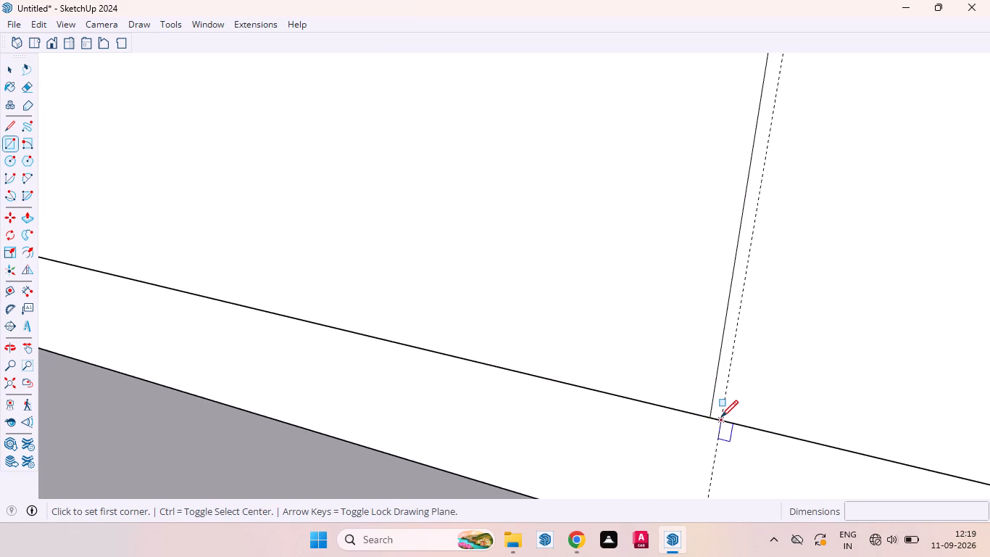
{"action": "left_click", "coordinate": [721, 417]}
{"action": "scroll", "coordinate": [726, 391], "scroll_direction": "down", "scroll_amount": 20}
{"action": "scroll", "coordinate": [726, 391], "scroll_direction": "down", "scroll_amount": 1}
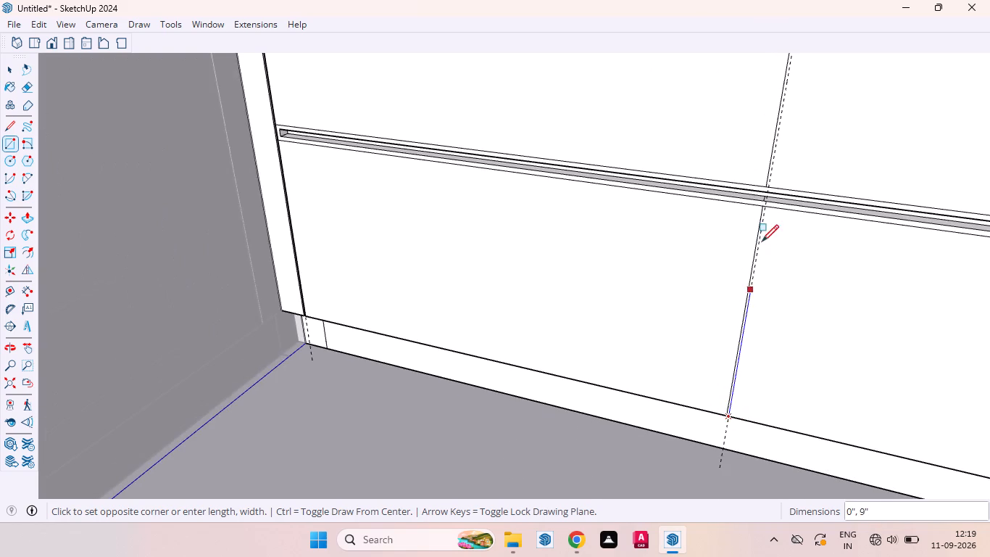
{"action": "scroll", "coordinate": [768, 192], "scroll_direction": "up", "scroll_amount": 11}
{"action": "middle_click_drag", "start_coordinate": [749, 284], "coordinate": [738, 174]}
{"action": "scroll", "coordinate": [753, 238], "scroll_direction": "up", "scroll_amount": 9}
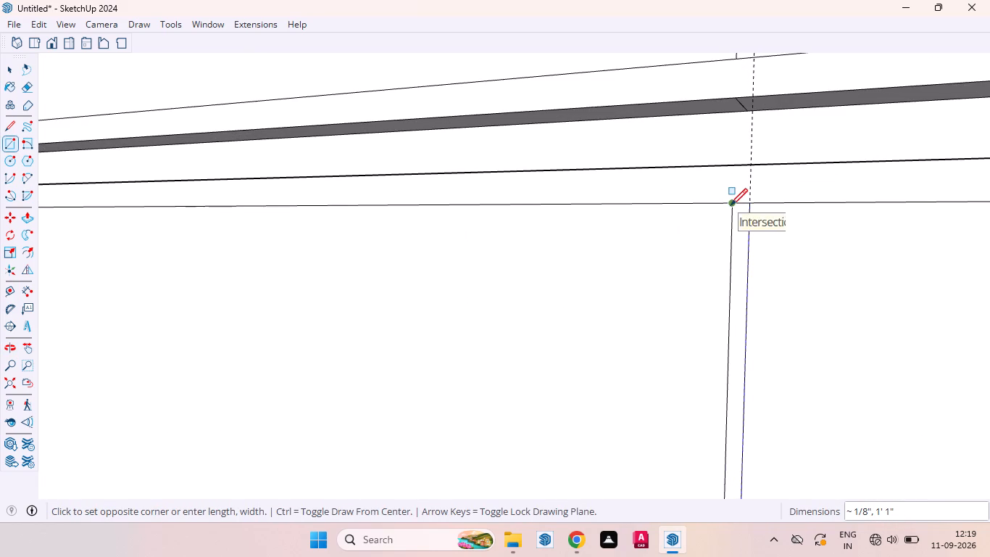
{"action": "left_click", "coordinate": [731, 205]}
{"action": "key", "text": "space"}
Repeat the 18 mm push on the narrow gap strip between the two lower drawer fronts.
{"action": "left_click", "coordinate": [741, 268]}
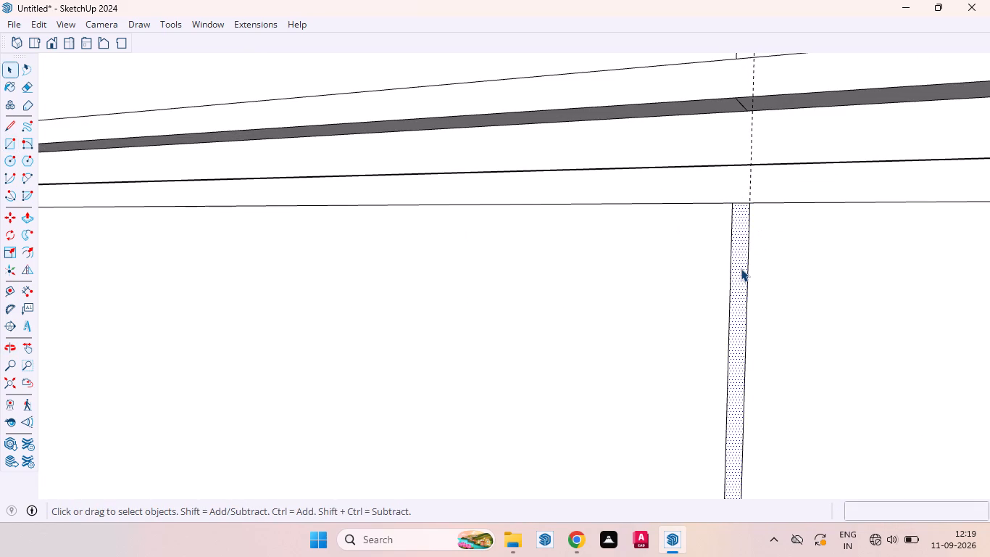
{"action": "key", "text": "p"}
{"action": "double_click", "coordinate": [741, 268]}
{"action": "scroll", "coordinate": [744, 321], "scroll_direction": "down", "scroll_amount": 7}
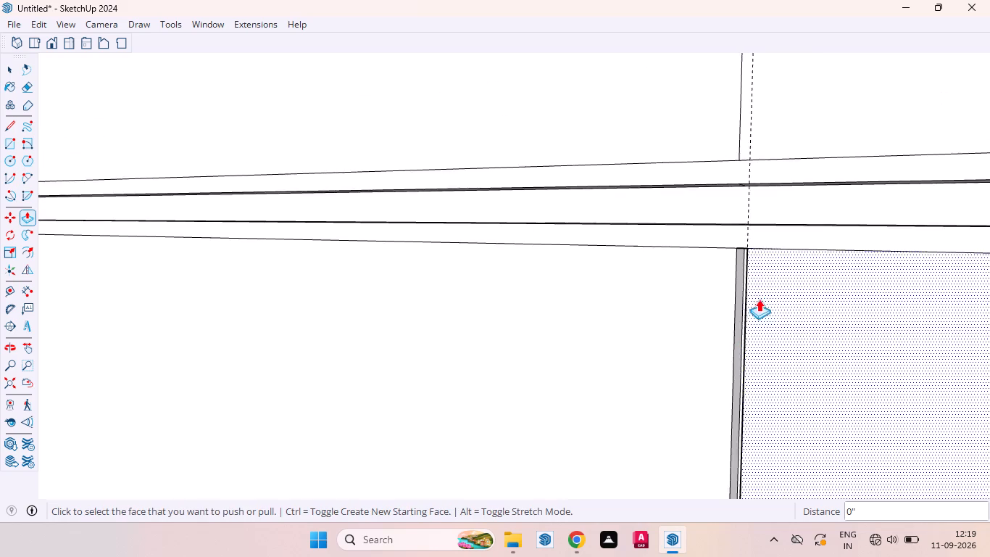
{"action": "scroll", "coordinate": [759, 299], "scroll_direction": "down", "scroll_amount": 15}
{"action": "key", "text": "space"}
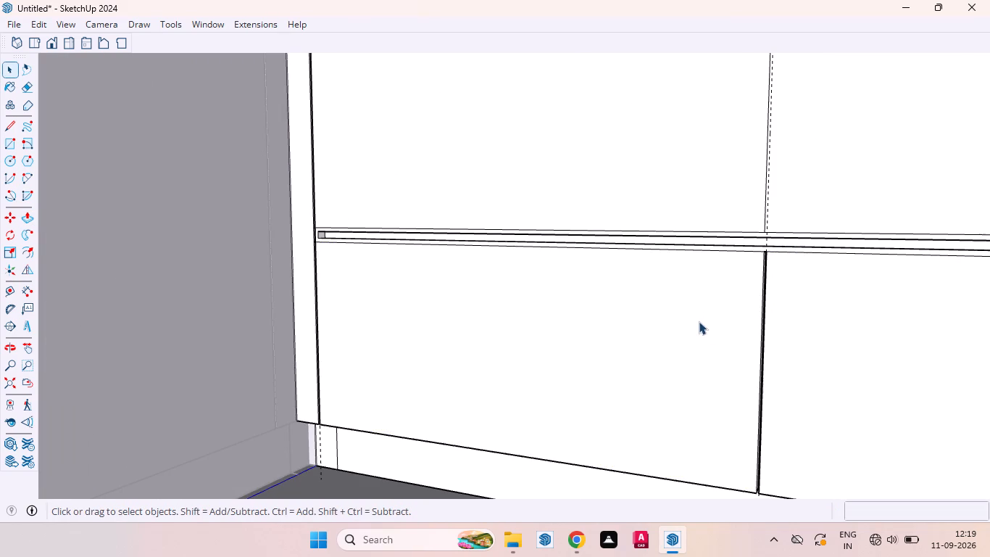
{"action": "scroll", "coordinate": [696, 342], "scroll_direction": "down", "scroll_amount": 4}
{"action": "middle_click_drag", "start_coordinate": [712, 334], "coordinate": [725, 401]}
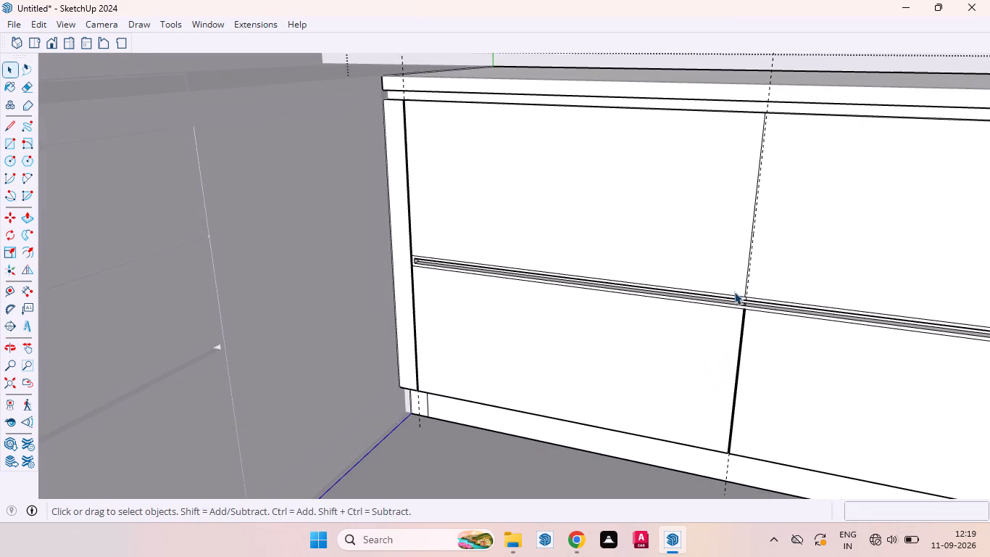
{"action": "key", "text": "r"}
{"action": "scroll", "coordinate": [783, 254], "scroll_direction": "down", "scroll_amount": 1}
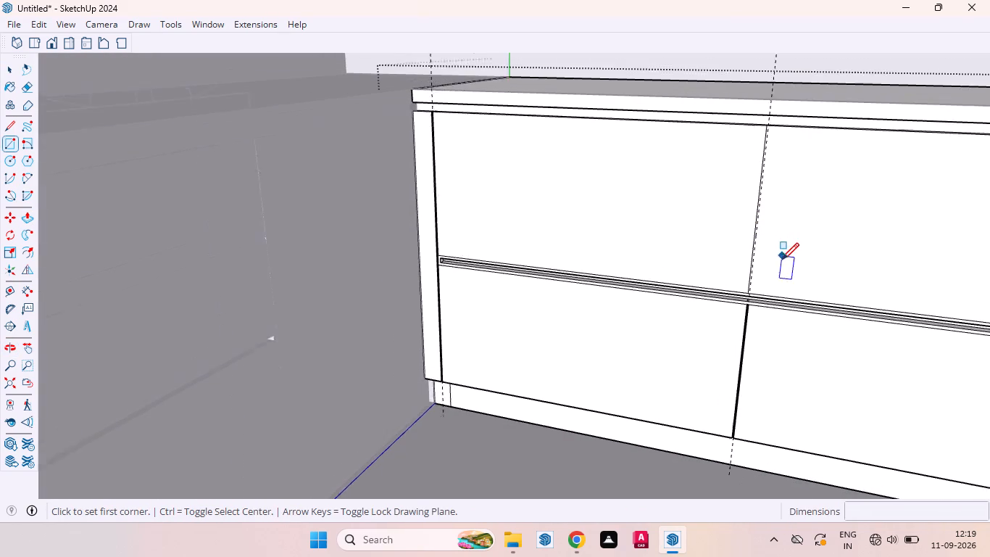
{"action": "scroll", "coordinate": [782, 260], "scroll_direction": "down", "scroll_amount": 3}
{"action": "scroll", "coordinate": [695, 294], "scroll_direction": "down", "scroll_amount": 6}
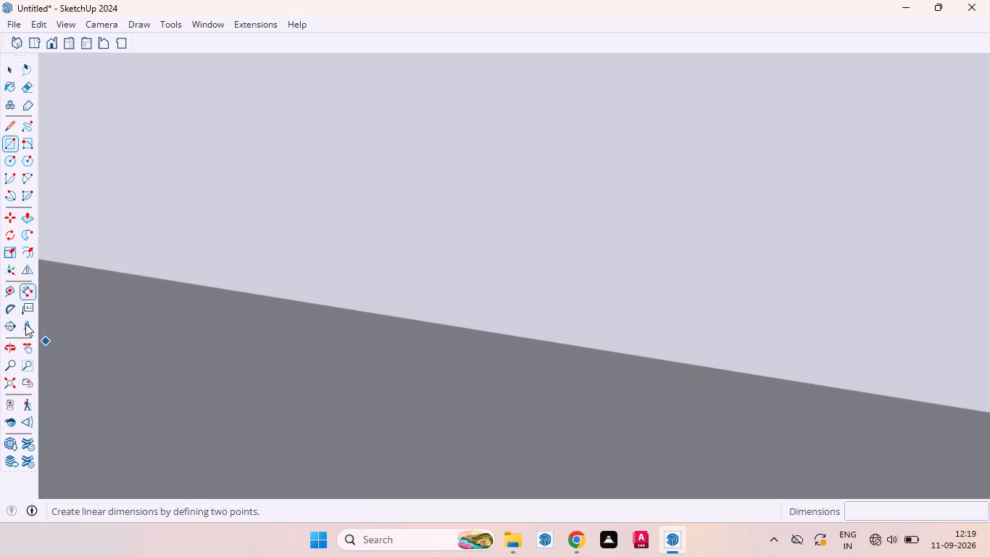
Close the drawer cabinet group and bring the corner of the base units back into view.
{"action": "left_click", "coordinate": [4, 389]}
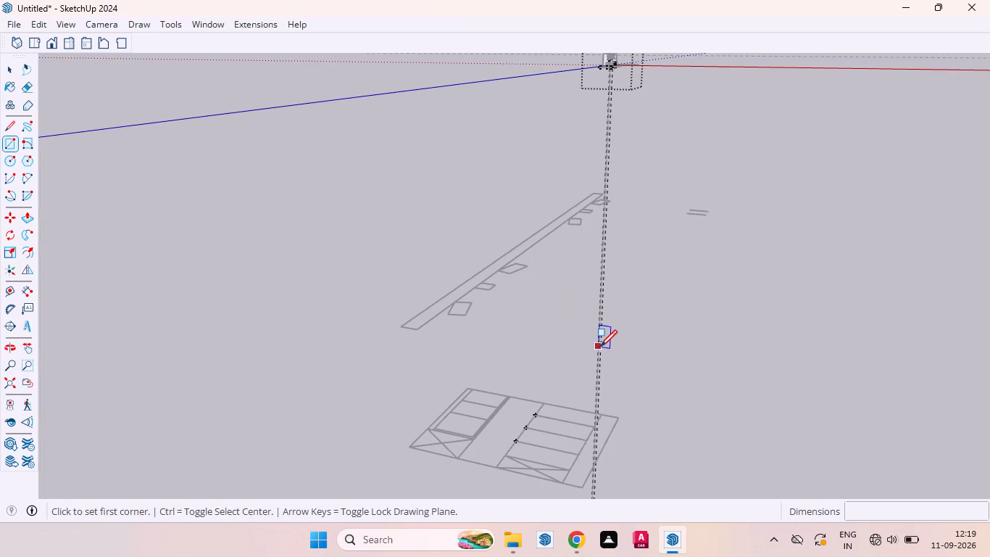
{"action": "key", "text": "space"}
{"action": "scroll", "coordinate": [650, 423], "scroll_direction": "down", "scroll_amount": 6}
{"action": "left_click", "coordinate": [667, 263]}
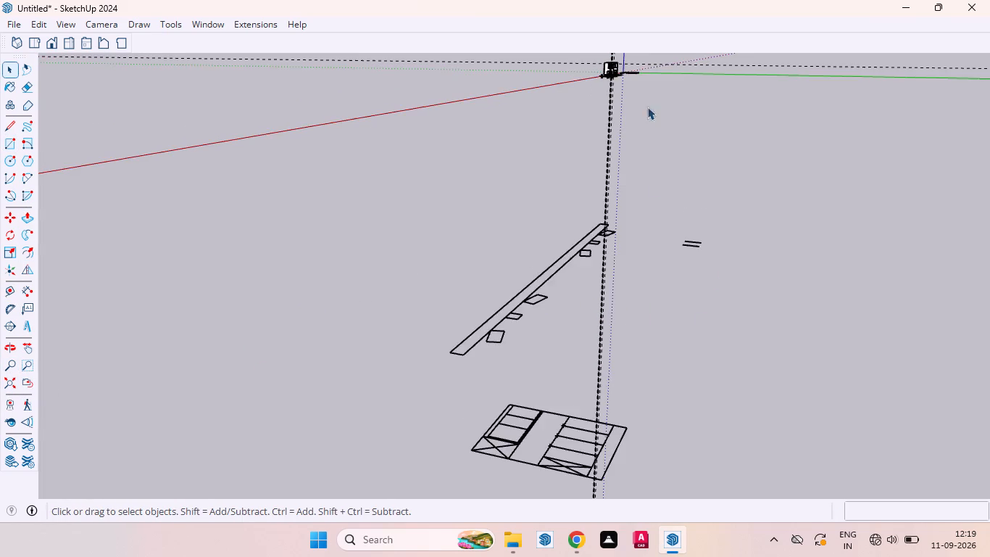
{"action": "scroll", "coordinate": [644, 58], "scroll_direction": "up", "scroll_amount": 20}
{"action": "scroll", "coordinate": [565, 239], "scroll_direction": "down", "scroll_amount": 7}
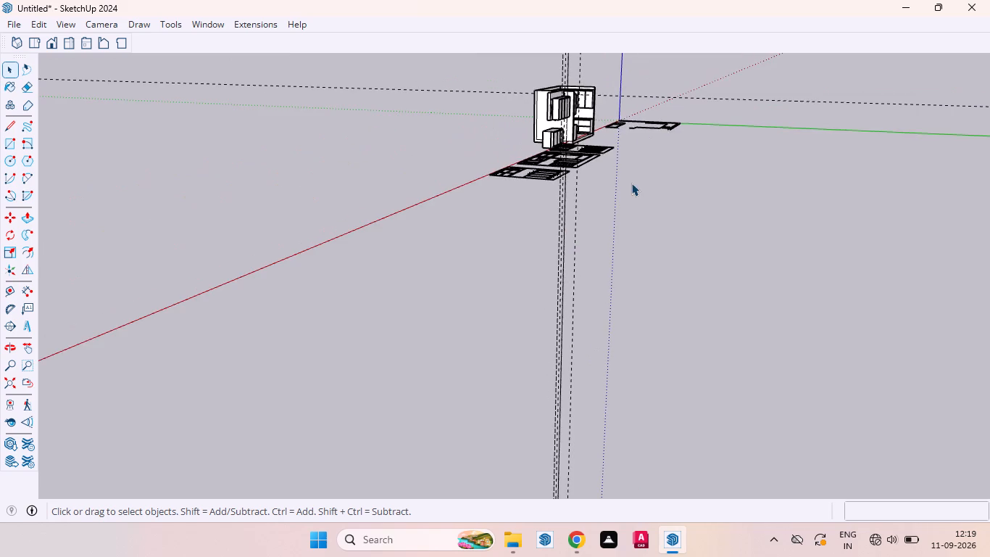
{"action": "scroll", "coordinate": [630, 105], "scroll_direction": "up", "scroll_amount": 20}
{"action": "scroll", "coordinate": [630, 105], "scroll_direction": "up", "scroll_amount": 11}
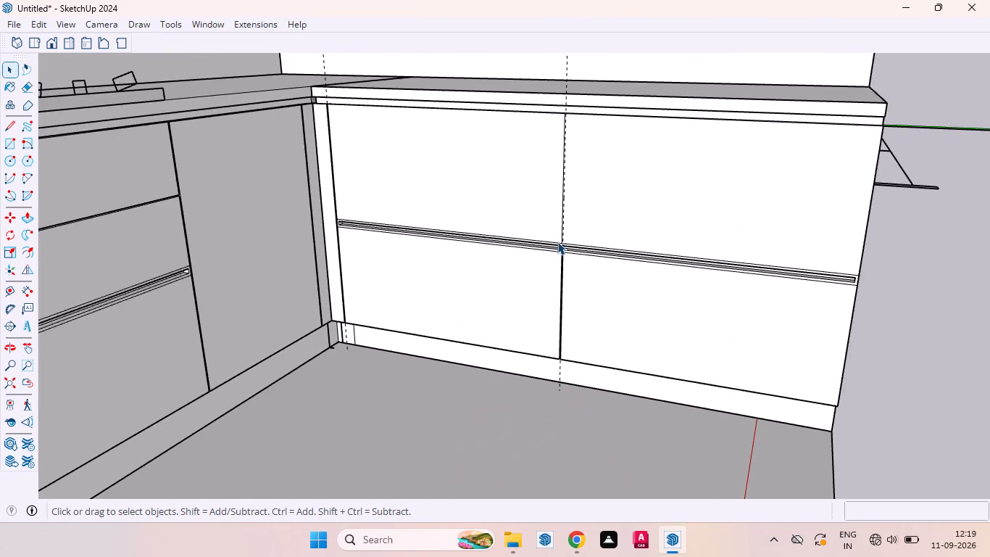
{"action": "middle_click_drag", "start_coordinate": [560, 245], "coordinate": [470, 269]}
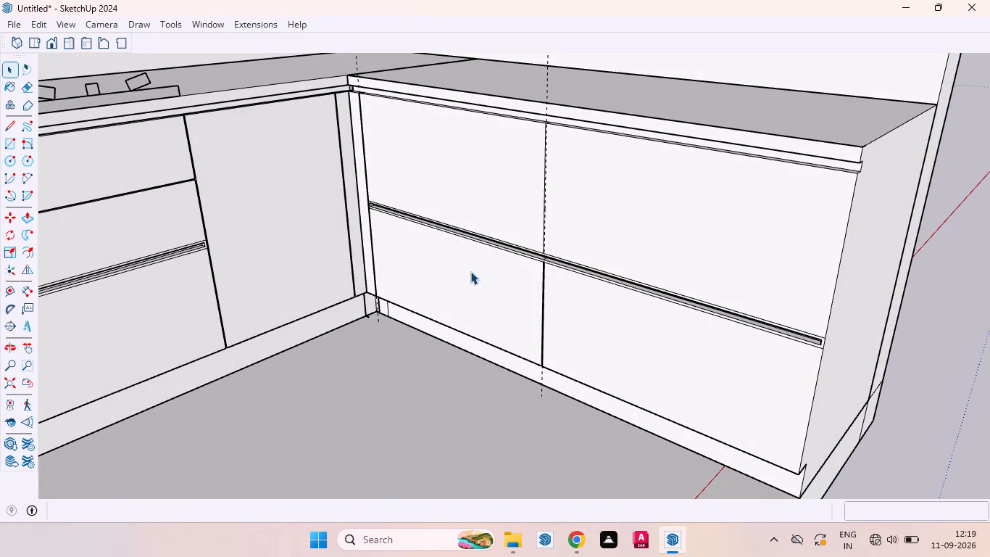
{"action": "scroll", "coordinate": [441, 247], "scroll_direction": "down", "scroll_amount": 4}
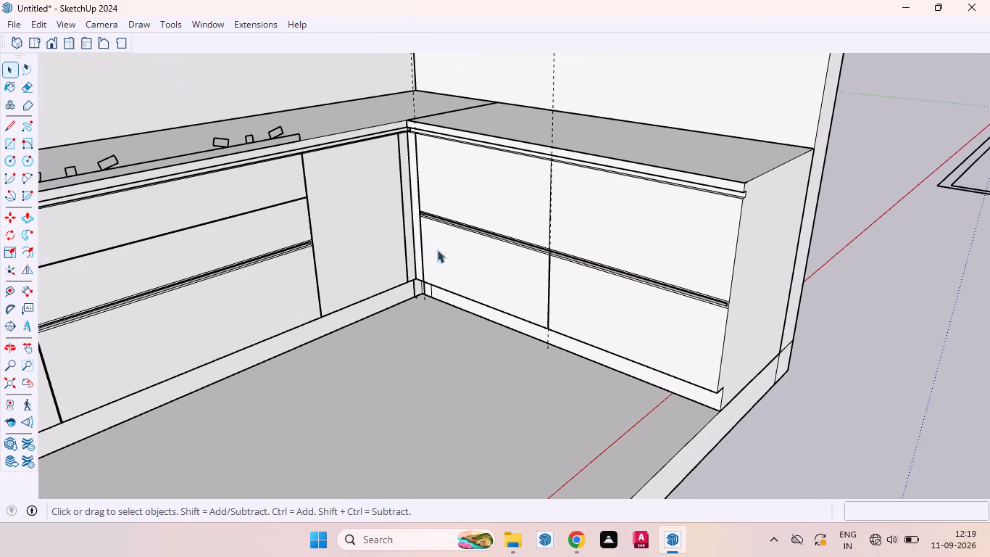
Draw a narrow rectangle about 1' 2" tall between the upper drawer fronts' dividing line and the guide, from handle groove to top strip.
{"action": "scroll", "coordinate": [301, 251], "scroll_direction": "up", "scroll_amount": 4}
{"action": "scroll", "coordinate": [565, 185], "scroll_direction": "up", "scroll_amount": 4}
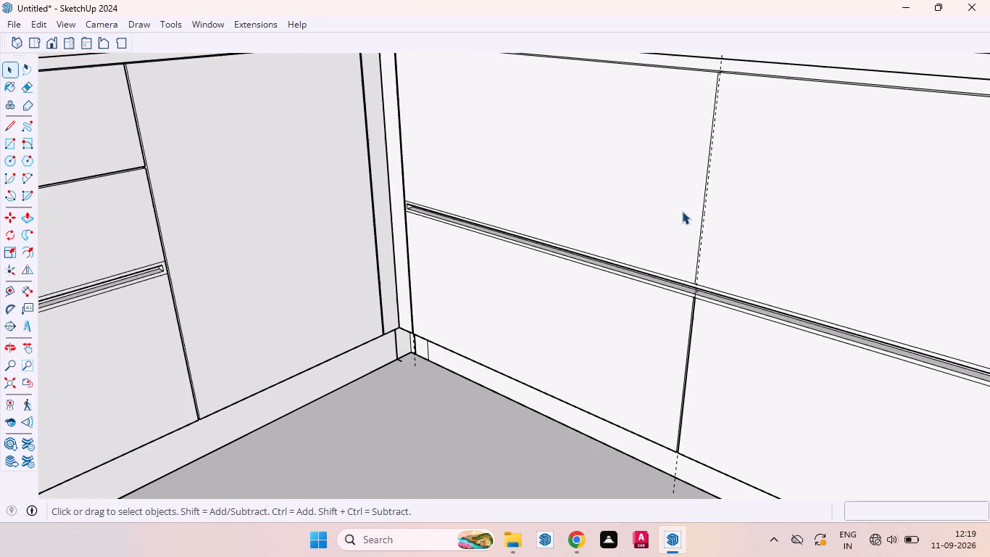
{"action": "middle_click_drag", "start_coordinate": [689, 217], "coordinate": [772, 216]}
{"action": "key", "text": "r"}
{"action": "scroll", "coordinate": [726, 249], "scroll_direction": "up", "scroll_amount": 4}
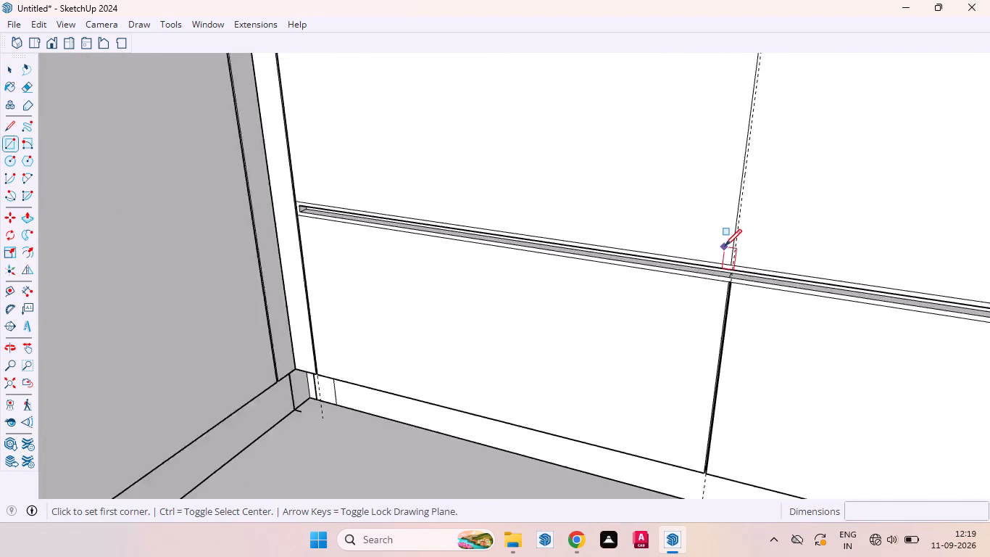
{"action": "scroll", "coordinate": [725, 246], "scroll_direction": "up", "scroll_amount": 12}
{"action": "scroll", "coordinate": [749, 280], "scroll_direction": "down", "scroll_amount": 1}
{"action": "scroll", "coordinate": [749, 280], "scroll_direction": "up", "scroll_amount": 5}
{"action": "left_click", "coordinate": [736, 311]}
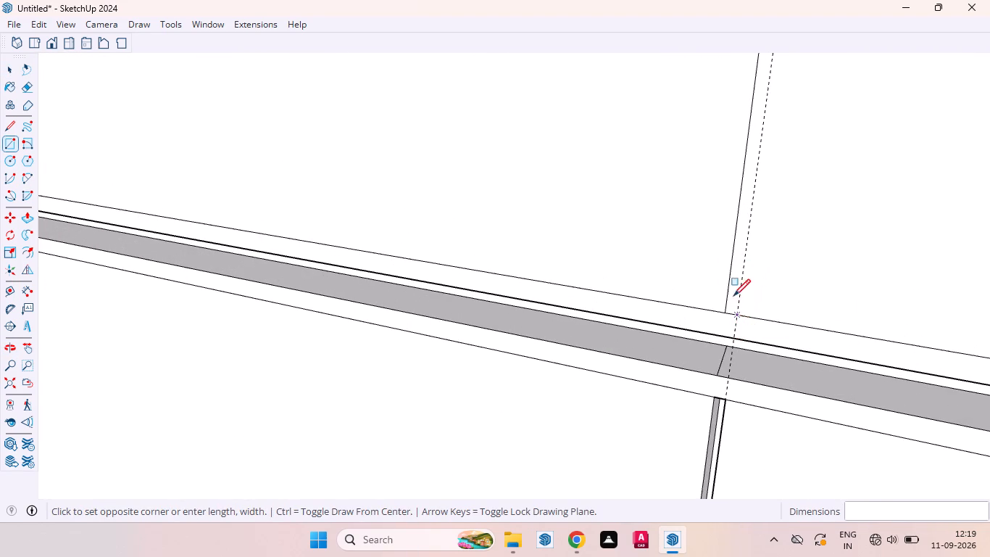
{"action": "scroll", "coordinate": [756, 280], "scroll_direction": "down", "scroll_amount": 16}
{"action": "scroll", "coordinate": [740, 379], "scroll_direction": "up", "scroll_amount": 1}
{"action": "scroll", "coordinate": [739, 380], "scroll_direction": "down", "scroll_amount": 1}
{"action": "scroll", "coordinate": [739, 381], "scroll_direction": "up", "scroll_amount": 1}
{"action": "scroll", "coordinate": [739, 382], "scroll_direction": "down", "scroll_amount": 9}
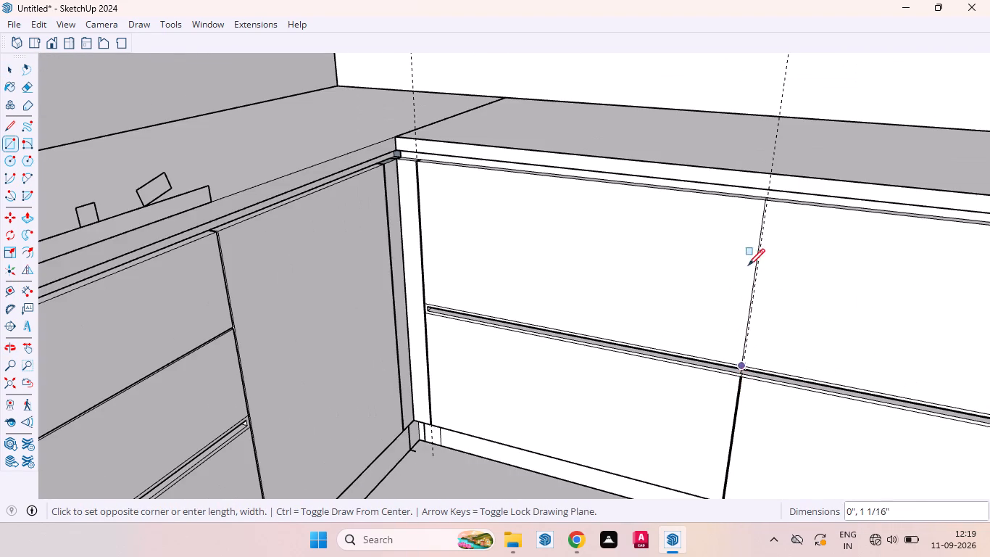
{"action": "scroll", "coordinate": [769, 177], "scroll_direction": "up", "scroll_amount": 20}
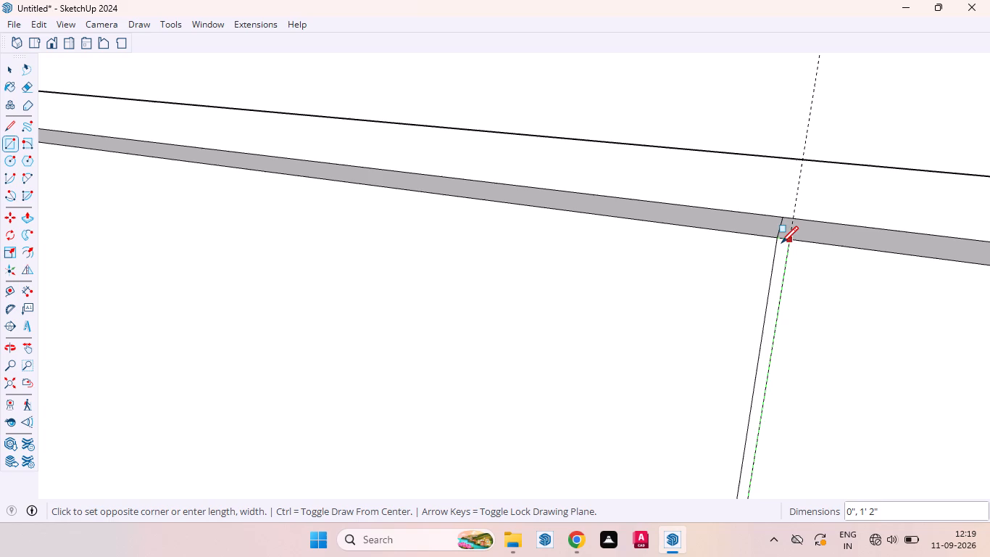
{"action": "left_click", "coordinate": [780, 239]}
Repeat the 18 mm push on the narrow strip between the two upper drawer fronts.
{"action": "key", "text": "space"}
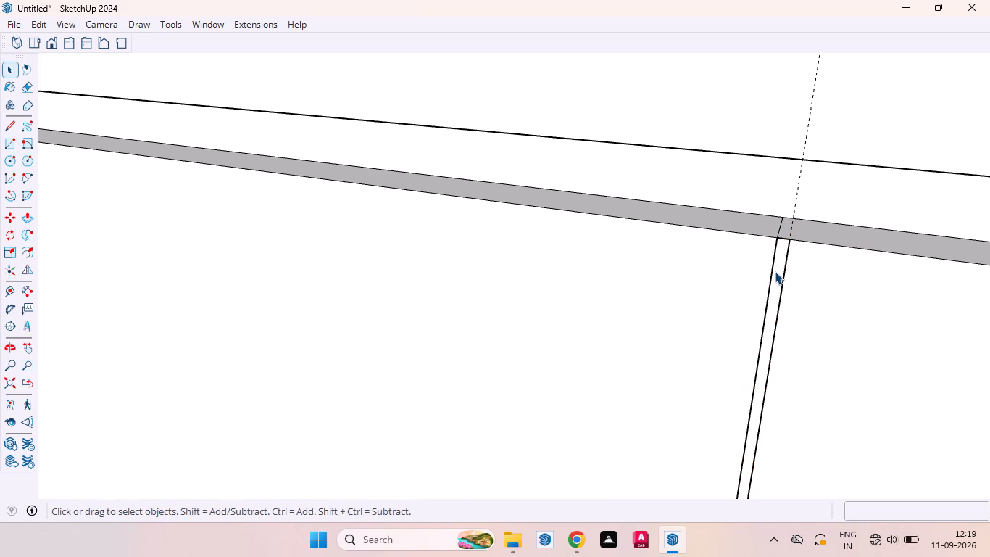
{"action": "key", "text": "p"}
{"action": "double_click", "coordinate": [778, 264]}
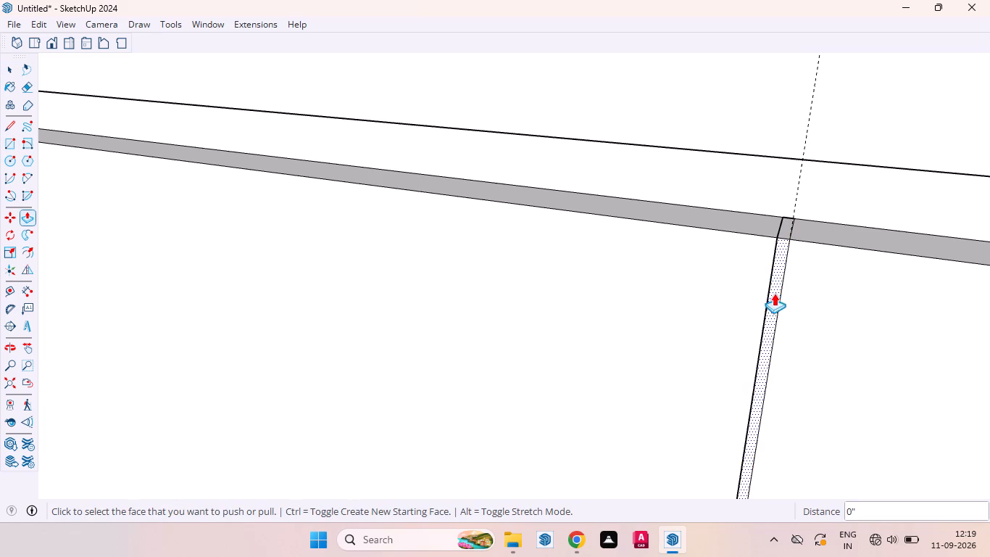
Check whether the new strip between the upper drawer fronts is part of the drawer cabinet group.
{"action": "key", "text": "space"}
{"action": "scroll", "coordinate": [769, 284], "scroll_direction": "up", "scroll_amount": 3}
{"action": "scroll", "coordinate": [769, 284], "scroll_direction": "down", "scroll_amount": 1}
{"action": "scroll", "coordinate": [769, 284], "scroll_direction": "up", "scroll_amount": 1}
{"action": "left_click", "coordinate": [777, 277]}
{"action": "double_click", "coordinate": [777, 277]}
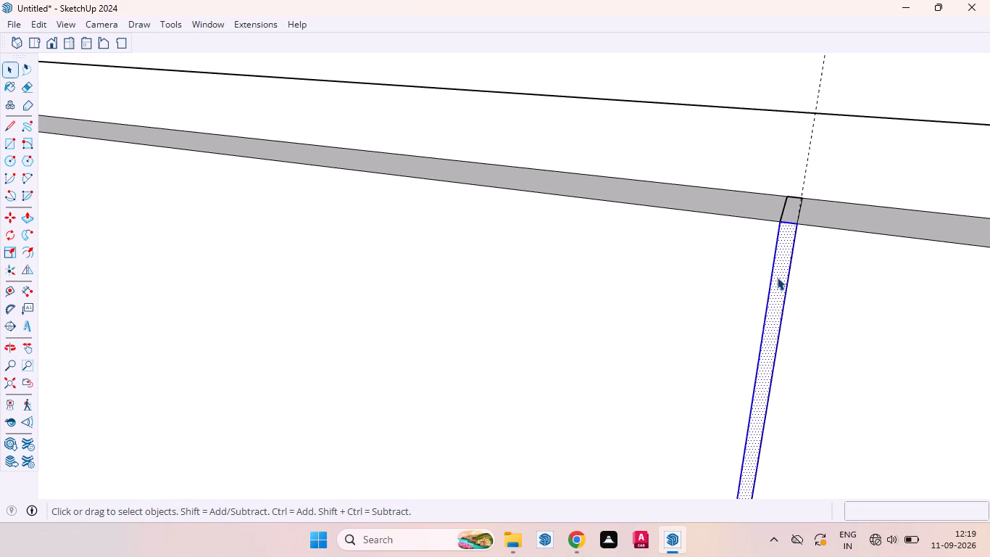
{"action": "left_click", "coordinate": [777, 277]}
{"action": "left_click", "coordinate": [833, 291]}
{"action": "double_click", "coordinate": [792, 280]}
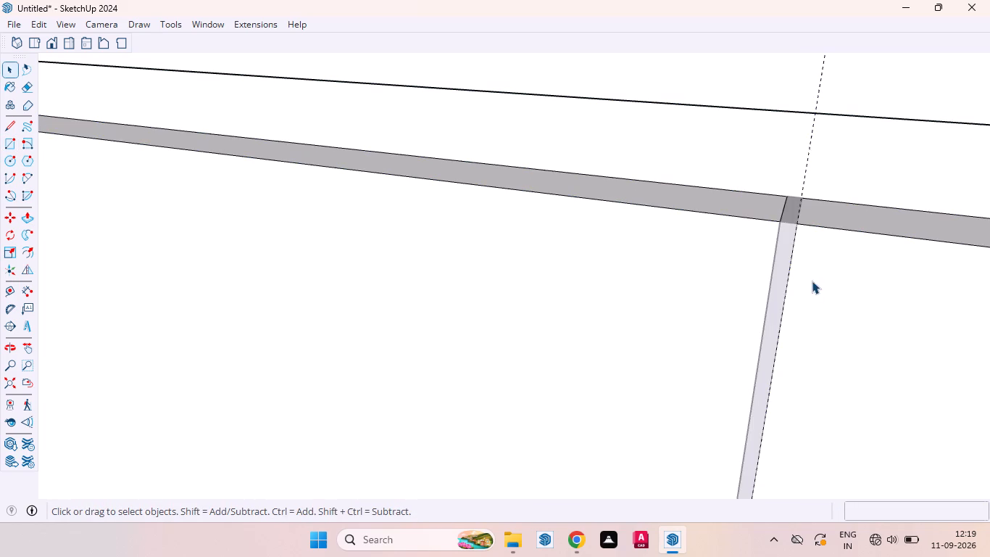
{"action": "left_click", "coordinate": [812, 281]}
{"action": "left_click", "coordinate": [715, 278]}
{"action": "left_click", "coordinate": [778, 278]}
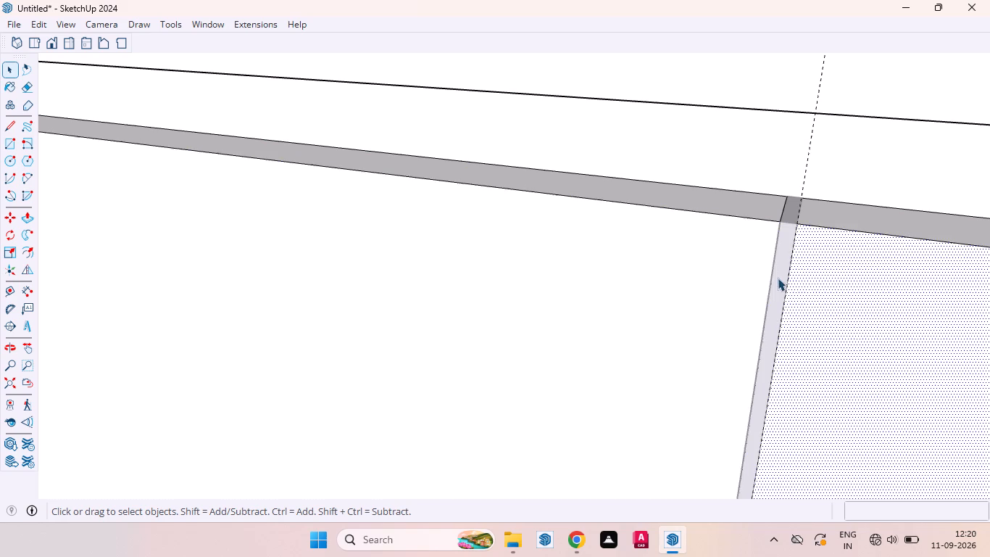
{"action": "scroll", "coordinate": [657, 283], "scroll_direction": "down", "scroll_amount": 20}
{"action": "scroll", "coordinate": [657, 283], "scroll_direction": "down", "scroll_amount": 11}
{"action": "scroll", "coordinate": [660, 194], "scroll_direction": "up", "scroll_amount": 1}
{"action": "scroll", "coordinate": [660, 194], "scroll_direction": "down", "scroll_amount": 6}
{"action": "scroll", "coordinate": [631, 201], "scroll_direction": "up", "scroll_amount": 1}
{"action": "scroll", "coordinate": [630, 201], "scroll_direction": "down", "scroll_amount": 3}
{"action": "left_click", "coordinate": [925, 331]}
Examine the lower end of the upper strip where it meets the handle groove, and the cabinet group's extents.
{"action": "scroll", "coordinate": [695, 237], "scroll_direction": "up", "scroll_amount": 10}
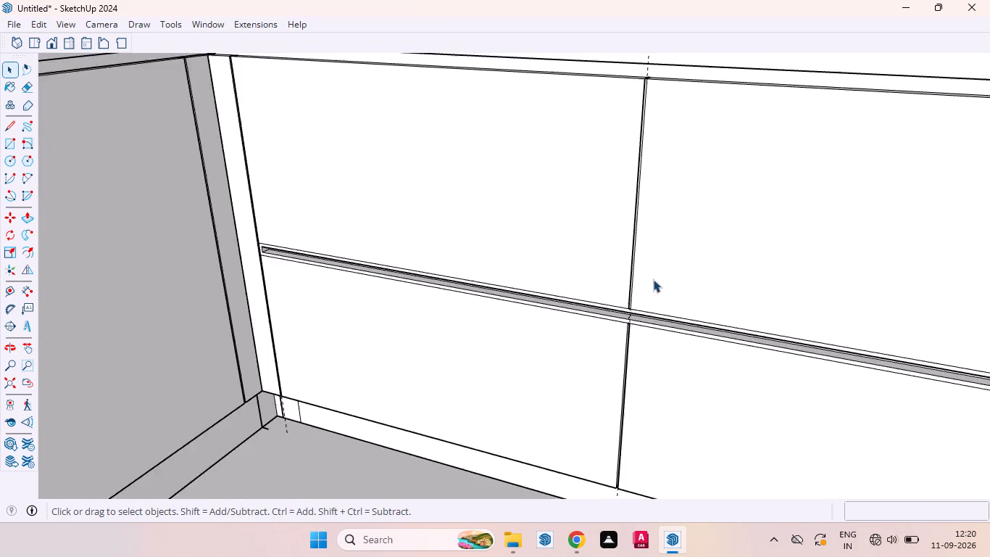
{"action": "scroll", "coordinate": [653, 279], "scroll_direction": "up", "scroll_amount": 20}
{"action": "middle_click_drag", "start_coordinate": [609, 318], "coordinate": [594, 210]}
{"action": "scroll", "coordinate": [572, 265], "scroll_direction": "up", "scroll_amount": 4}
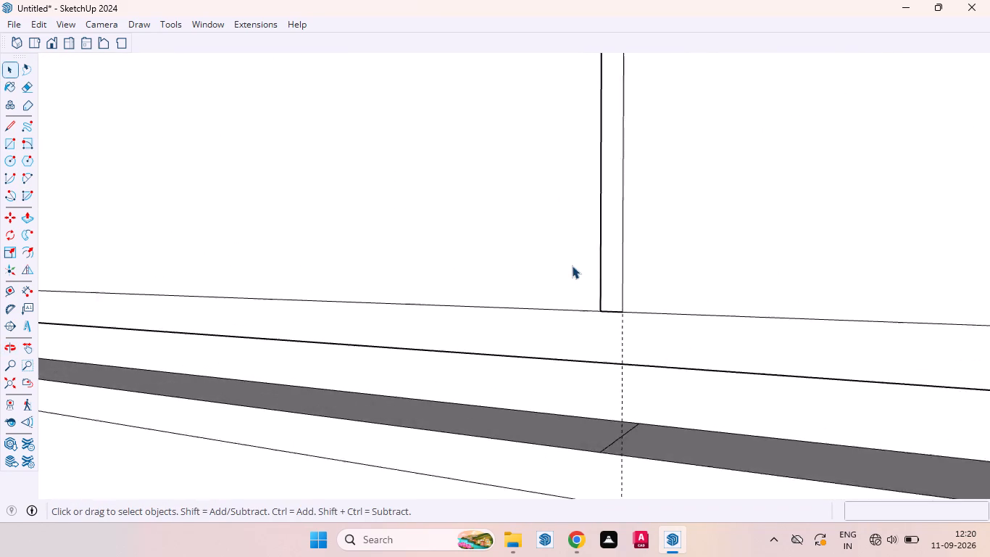
{"action": "scroll", "coordinate": [572, 265], "scroll_direction": "up", "scroll_amount": 2}
{"action": "middle_click_drag", "start_coordinate": [612, 303], "coordinate": [577, 263]}
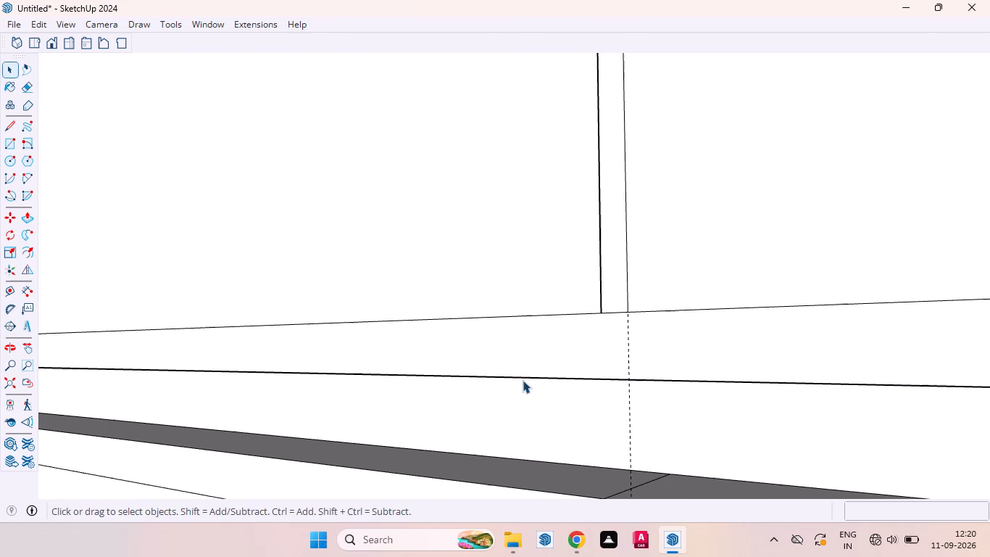
{"action": "left_click", "coordinate": [523, 380]}
{"action": "scroll", "coordinate": [585, 347], "scroll_direction": "down", "scroll_amount": 14}
{"action": "scroll", "coordinate": [638, 357], "scroll_direction": "down", "scroll_amount": 18}
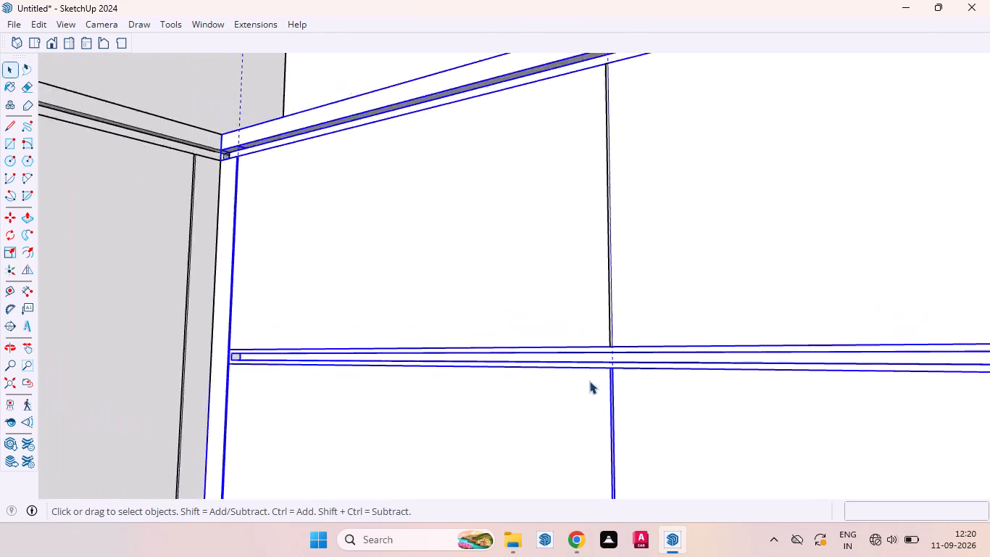
{"action": "scroll", "coordinate": [589, 381], "scroll_direction": "down", "scroll_amount": 10}
{"action": "left_click", "coordinate": [825, 355]}
Open the drawer cabinet group, inspect its faces beside the upper gap strip, and close it again.
{"action": "scroll", "coordinate": [573, 362], "scroll_direction": "up", "scroll_amount": 3}
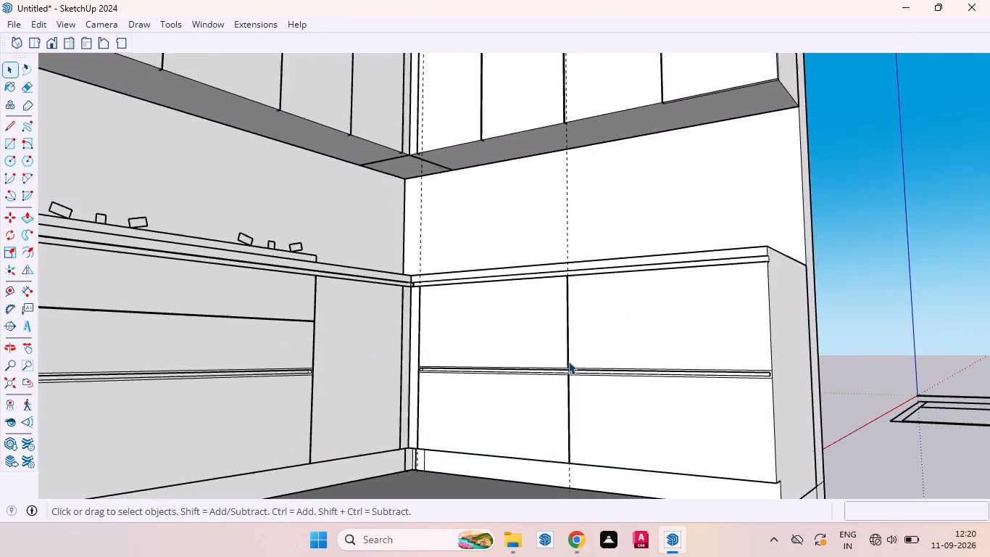
{"action": "scroll", "coordinate": [568, 361], "scroll_direction": "up", "scroll_amount": 19}
{"action": "middle_click_drag", "start_coordinate": [580, 397], "coordinate": [639, 429]}
{"action": "scroll", "coordinate": [647, 340], "scroll_direction": "down", "scroll_amount": 6}
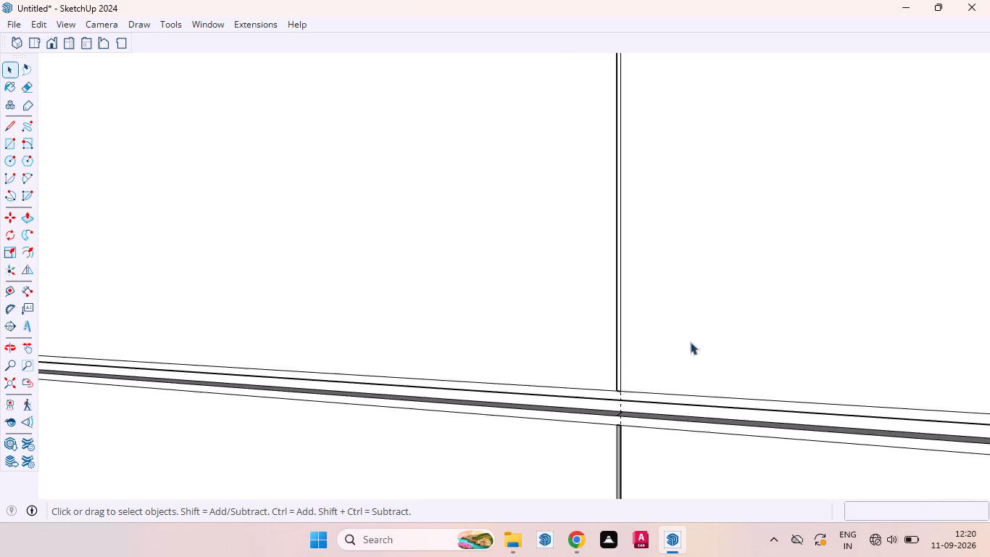
{"action": "scroll", "coordinate": [624, 342], "scroll_direction": "up", "scroll_amount": 1}
{"action": "left_click", "coordinate": [711, 331]}
{"action": "scroll", "coordinate": [627, 315], "scroll_direction": "up", "scroll_amount": 5}
{"action": "double_click", "coordinate": [681, 326]}
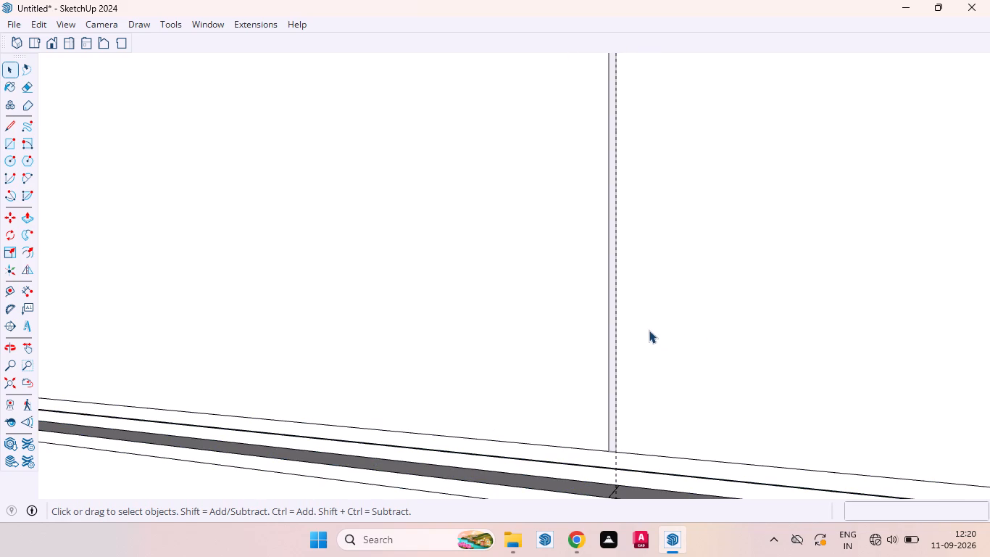
{"action": "left_click", "coordinate": [649, 330]}
{"action": "left_click", "coordinate": [623, 337]}
{"action": "left_click", "coordinate": [578, 336]}
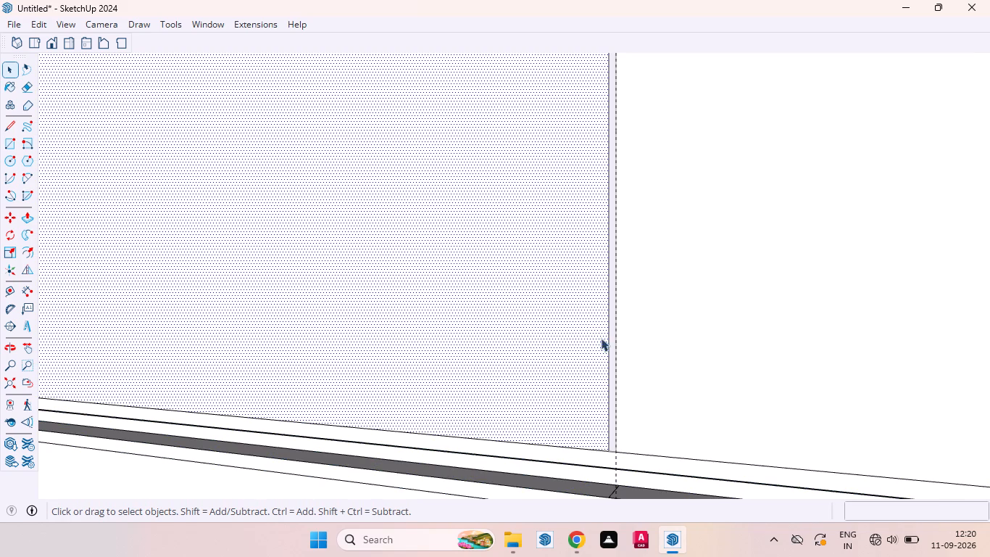
{"action": "scroll", "coordinate": [606, 339], "scroll_direction": "up", "scroll_amount": 10}
{"action": "left_click", "coordinate": [619, 332]}
{"action": "triple_click", "coordinate": [619, 332]}
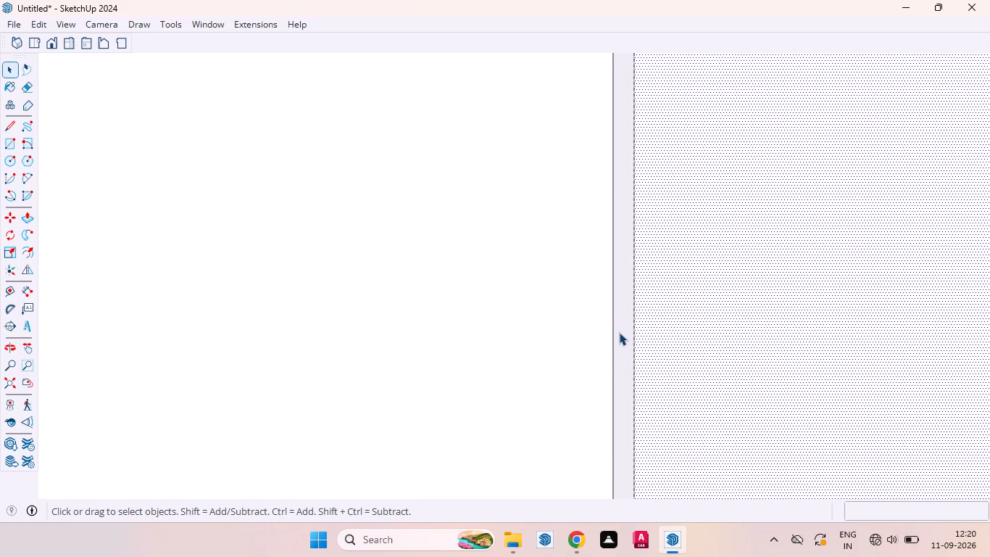
{"action": "scroll", "coordinate": [638, 332], "scroll_direction": "down", "scroll_amount": 9}
{"action": "scroll", "coordinate": [720, 313], "scroll_direction": "up", "scroll_amount": 1}
{"action": "scroll", "coordinate": [720, 313], "scroll_direction": "down", "scroll_amount": 6}
{"action": "scroll", "coordinate": [607, 352], "scroll_direction": "up", "scroll_amount": 1}
{"action": "scroll", "coordinate": [607, 352], "scroll_direction": "down", "scroll_amount": 18}
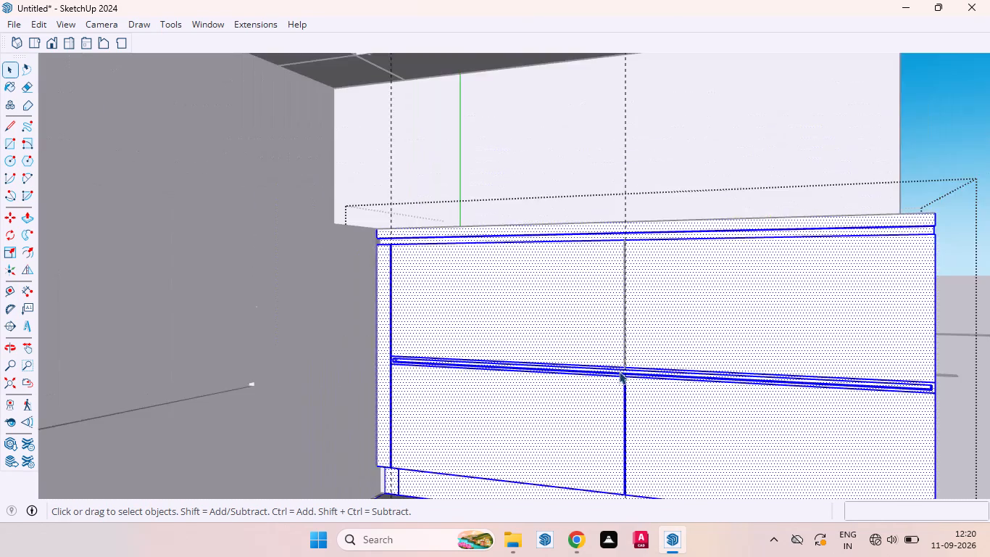
{"action": "scroll", "coordinate": [599, 367], "scroll_direction": "down", "scroll_amount": 7}
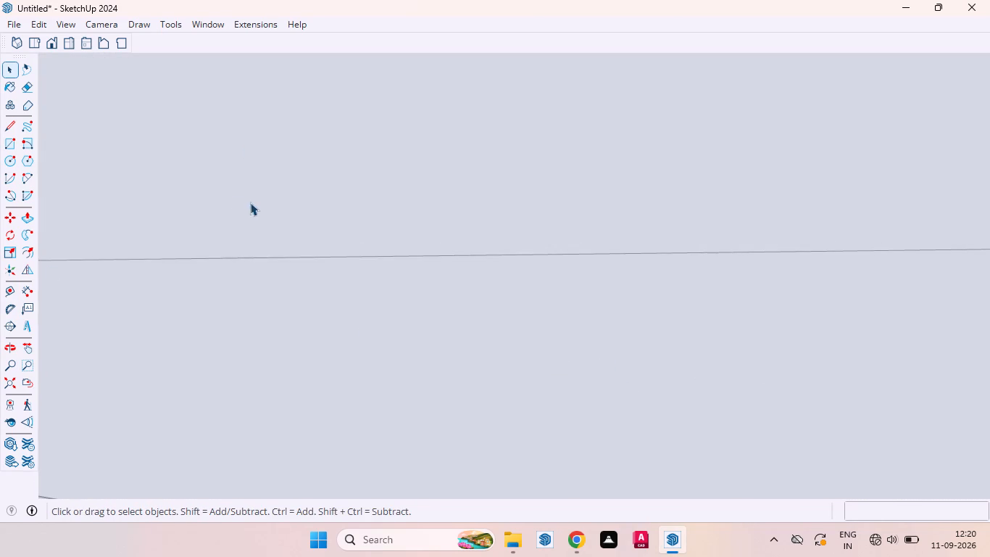
{"action": "left_click", "coordinate": [247, 202]}
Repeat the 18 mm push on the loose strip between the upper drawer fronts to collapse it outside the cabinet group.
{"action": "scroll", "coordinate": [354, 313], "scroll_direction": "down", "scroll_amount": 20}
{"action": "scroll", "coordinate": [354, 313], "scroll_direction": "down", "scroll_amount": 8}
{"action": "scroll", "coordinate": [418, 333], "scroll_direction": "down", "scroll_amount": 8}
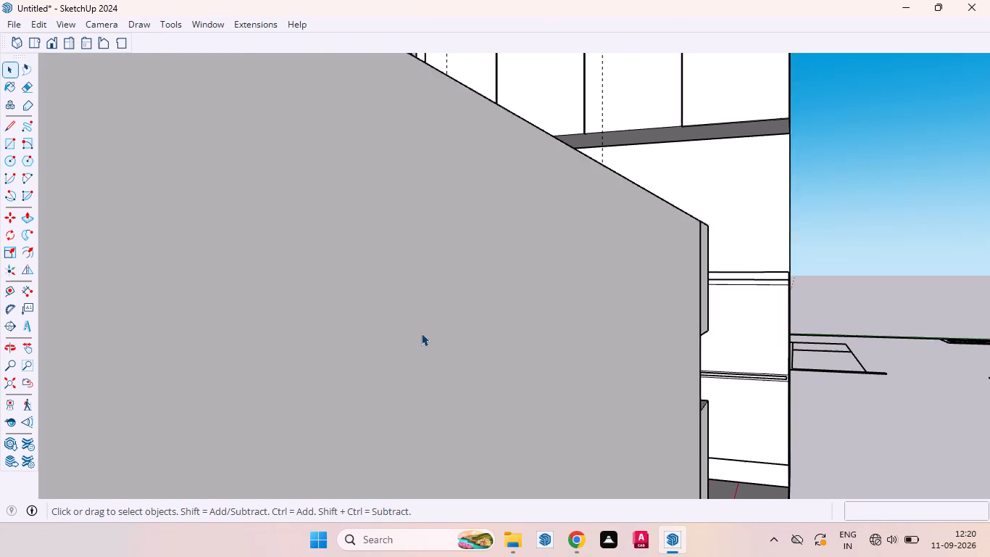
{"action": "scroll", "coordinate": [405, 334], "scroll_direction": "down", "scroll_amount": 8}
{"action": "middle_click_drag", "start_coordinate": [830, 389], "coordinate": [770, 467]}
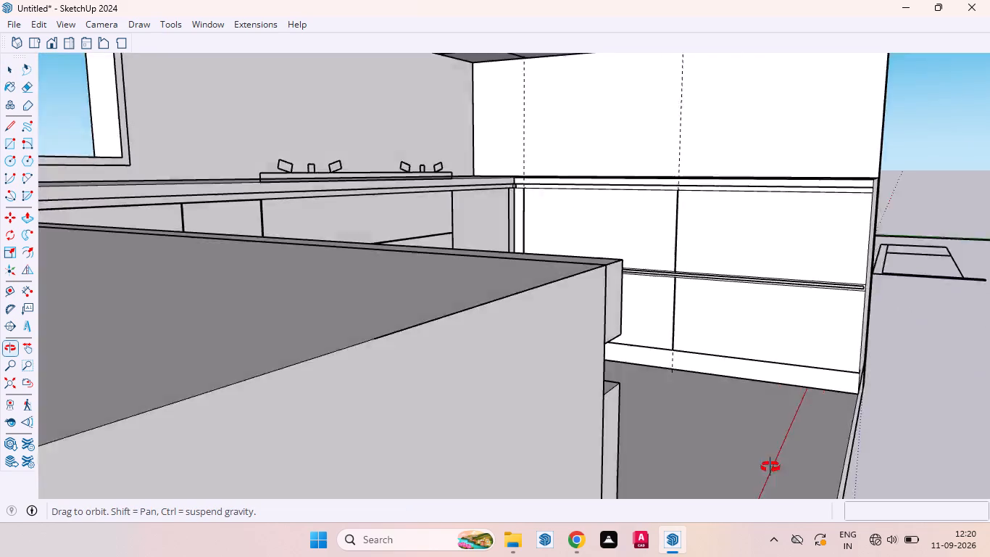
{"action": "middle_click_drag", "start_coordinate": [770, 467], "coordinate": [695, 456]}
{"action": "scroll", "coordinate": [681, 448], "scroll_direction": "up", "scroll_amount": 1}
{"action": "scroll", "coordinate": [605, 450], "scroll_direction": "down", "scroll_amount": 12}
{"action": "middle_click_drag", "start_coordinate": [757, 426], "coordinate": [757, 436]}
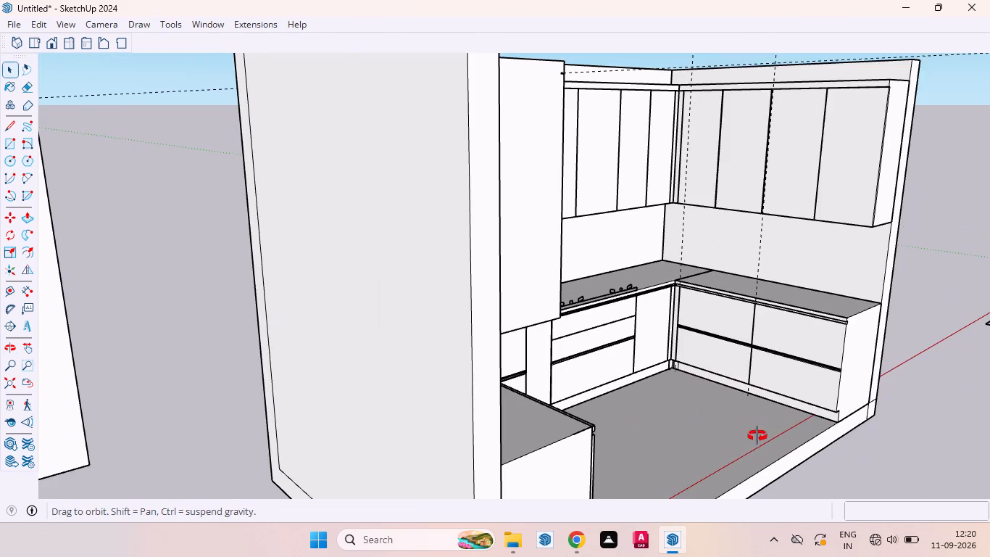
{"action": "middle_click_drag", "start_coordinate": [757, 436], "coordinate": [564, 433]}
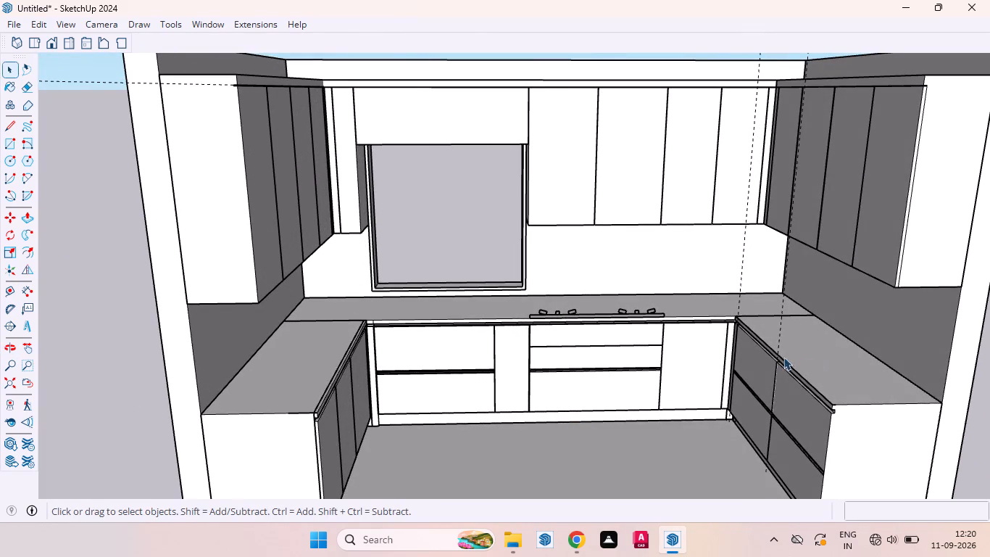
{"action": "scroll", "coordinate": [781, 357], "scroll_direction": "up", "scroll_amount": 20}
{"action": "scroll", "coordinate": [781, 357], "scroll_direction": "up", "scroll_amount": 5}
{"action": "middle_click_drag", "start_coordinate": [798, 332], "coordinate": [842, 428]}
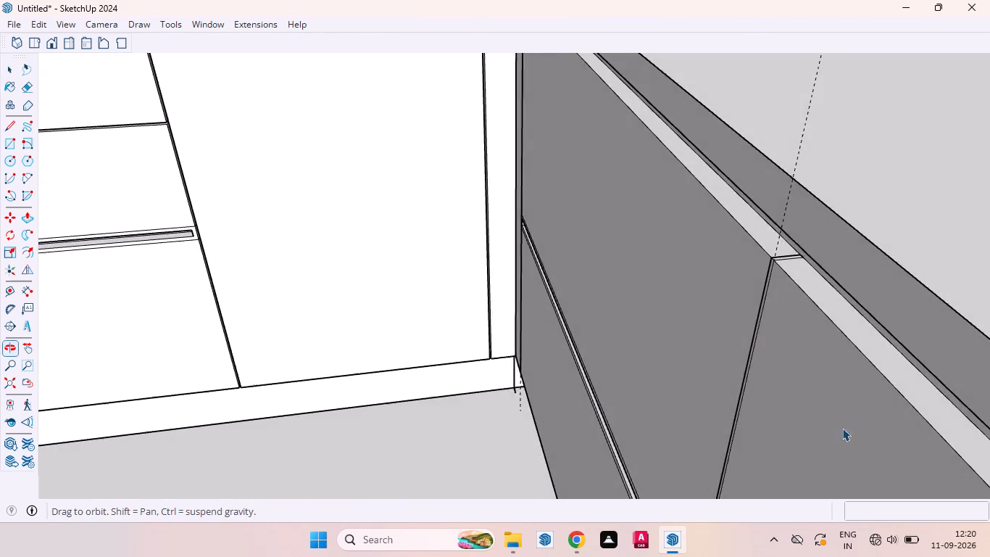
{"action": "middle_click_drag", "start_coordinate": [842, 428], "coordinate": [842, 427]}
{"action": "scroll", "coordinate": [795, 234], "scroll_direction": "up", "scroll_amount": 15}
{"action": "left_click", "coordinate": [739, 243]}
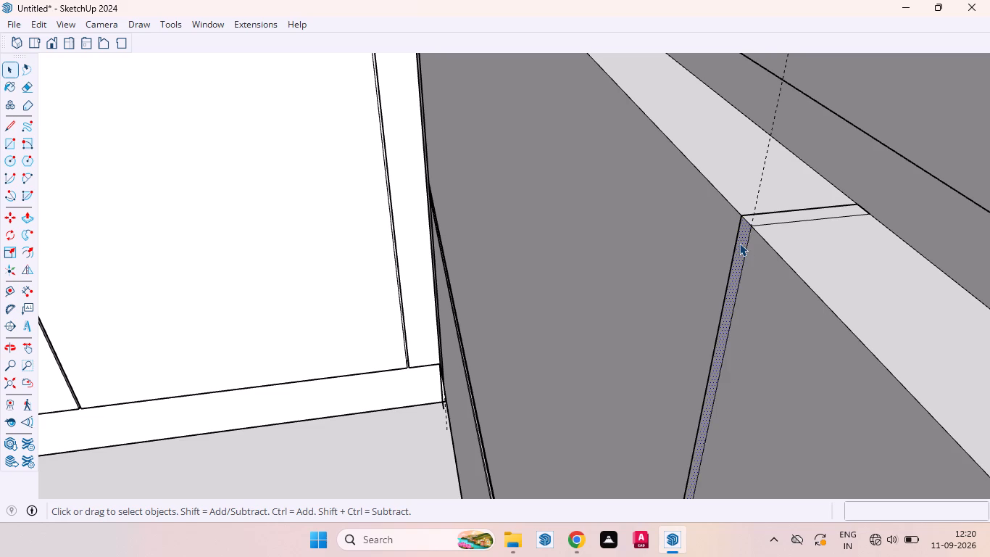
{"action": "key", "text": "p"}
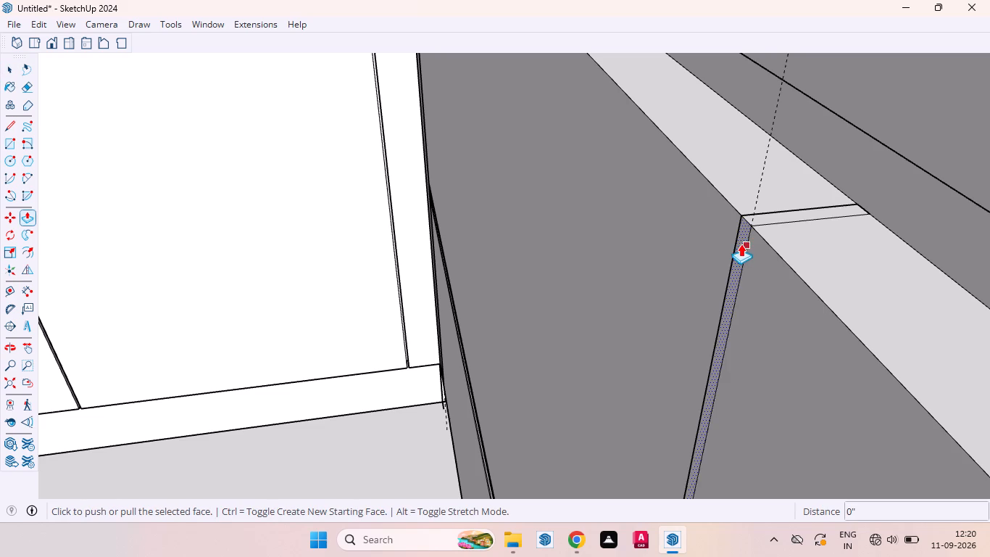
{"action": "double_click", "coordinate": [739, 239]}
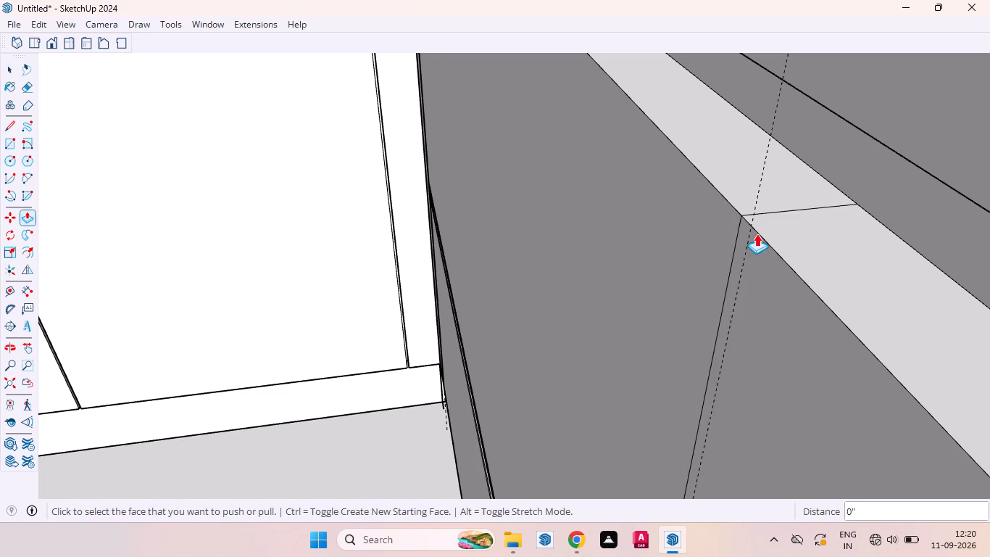
Inside the drawer cabinet group, draw a rectangle about 1/8" by 1' 2" between the upper fronts' dividing line and the guide.
{"action": "key", "text": "space"}
{"action": "scroll", "coordinate": [756, 253], "scroll_direction": "down", "scroll_amount": 4}
{"action": "middle_click_drag", "start_coordinate": [740, 265], "coordinate": [924, 281]}
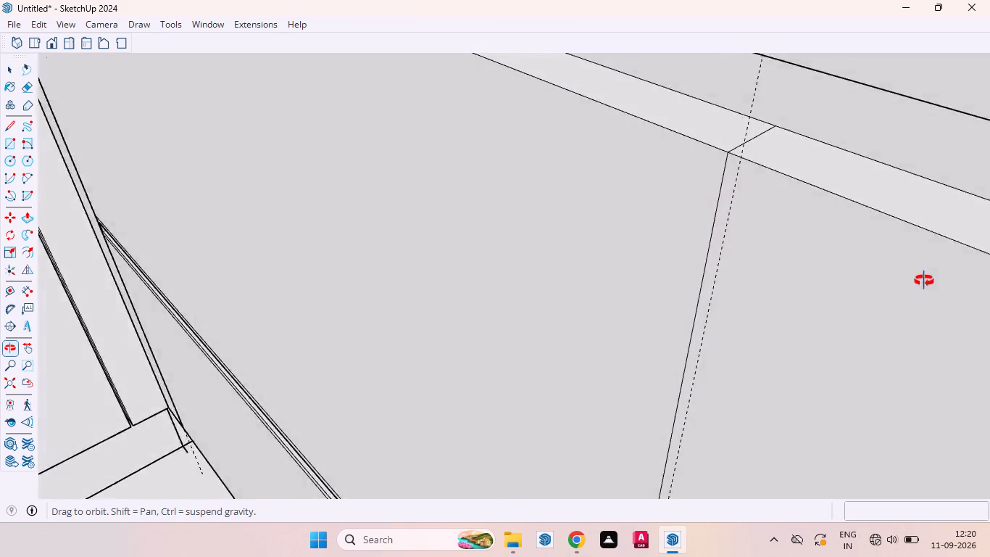
{"action": "middle_click_drag", "start_coordinate": [924, 281], "coordinate": [949, 278]}
{"action": "left_click", "coordinate": [739, 298]}
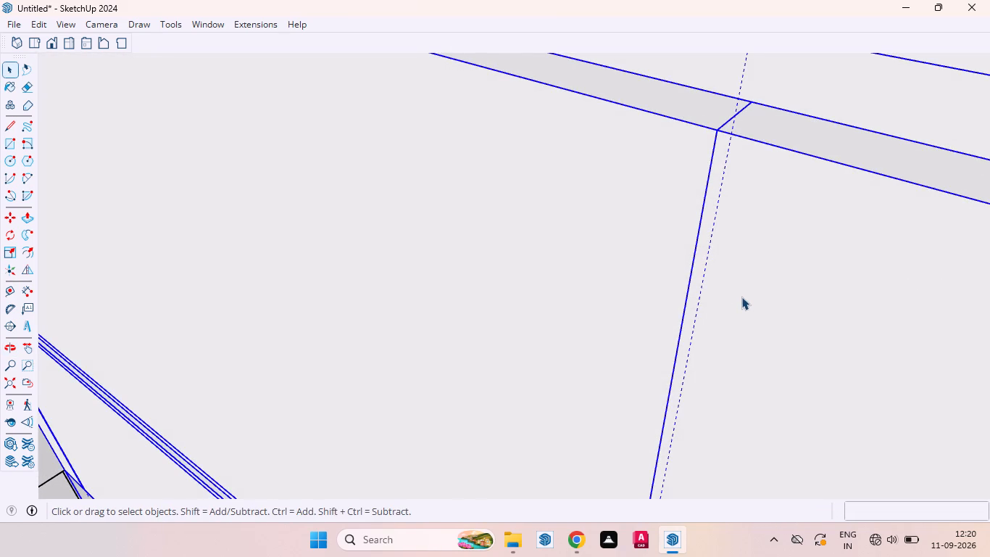
{"action": "triple_click", "coordinate": [767, 290]}
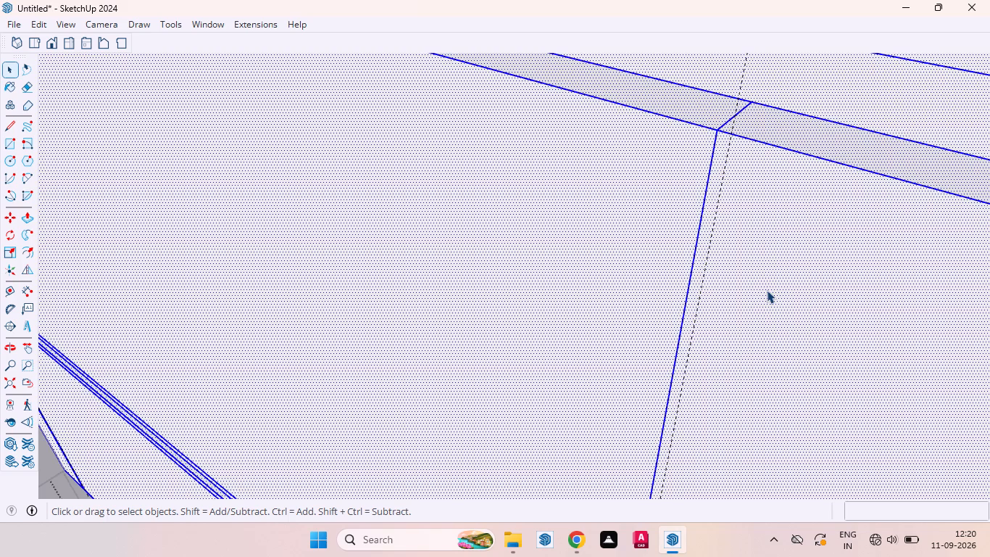
{"action": "key", "text": "r"}
{"action": "left_click", "coordinate": [734, 131]}
{"action": "scroll", "coordinate": [716, 249], "scroll_direction": "down", "scroll_amount": 11}
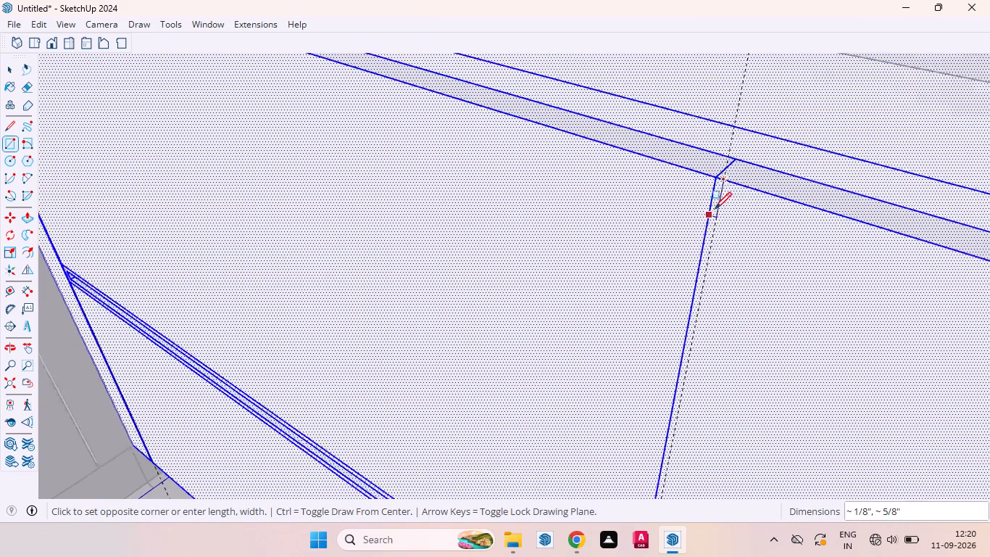
{"action": "scroll", "coordinate": [715, 209], "scroll_direction": "down", "scroll_amount": 10}
{"action": "scroll", "coordinate": [686, 422], "scroll_direction": "up", "scroll_amount": 16}
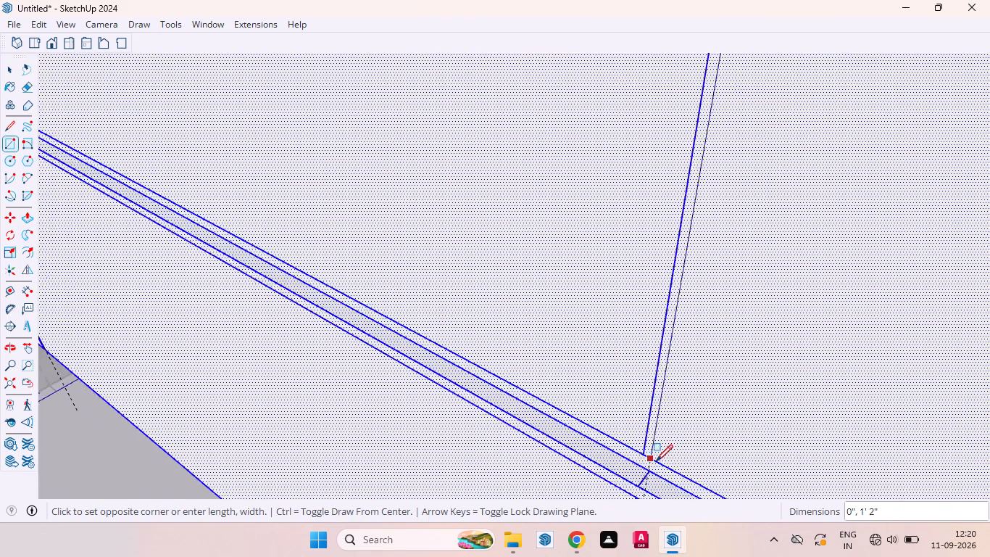
{"action": "left_click", "coordinate": [636, 449]}
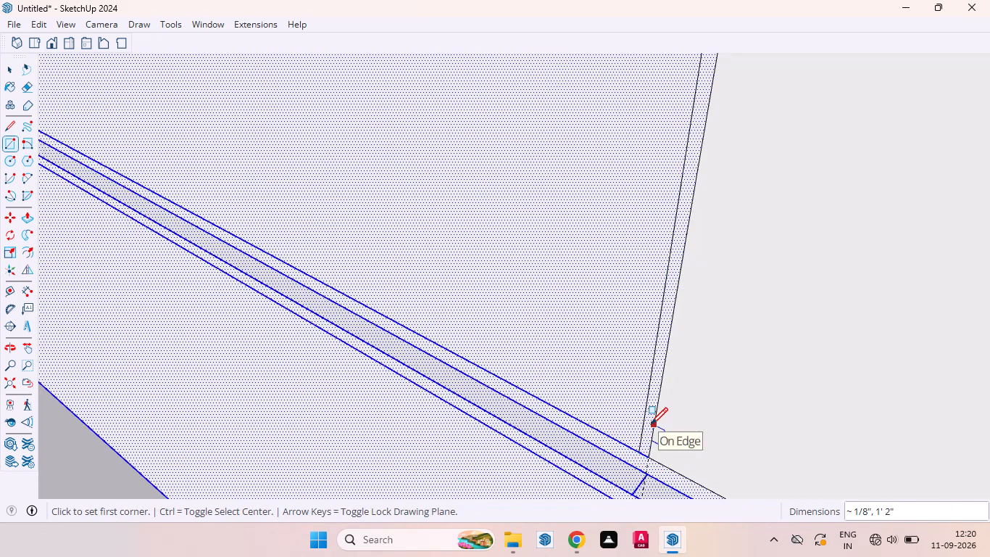
Repeat the 18 mm push on the narrow strip between the upper drawer fronts, and close the drawer cabinet group.
{"action": "key", "text": "space"}
{"action": "left_click", "coordinate": [607, 392]}
{"action": "left_click", "coordinate": [653, 392]}
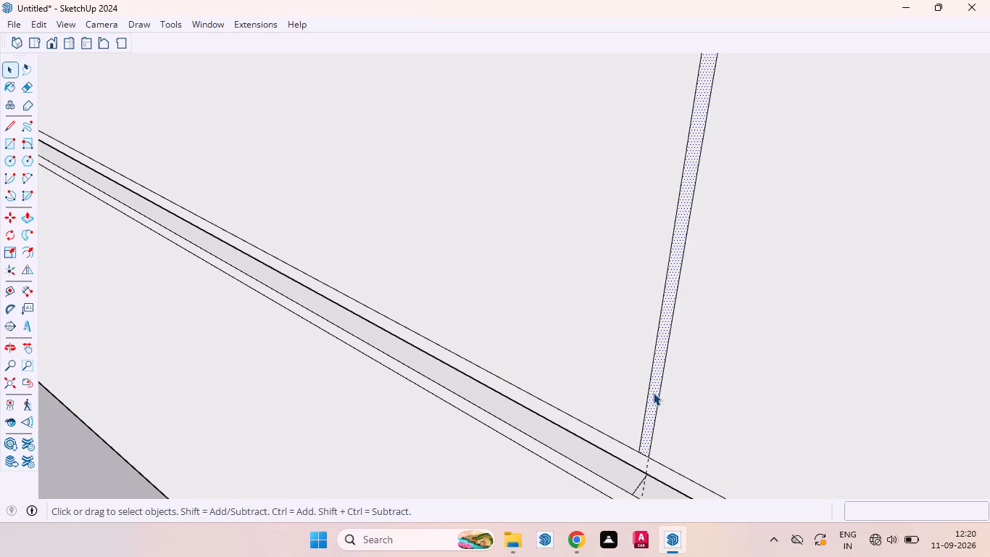
{"action": "key", "text": "p"}
{"action": "double_click", "coordinate": [653, 392]}
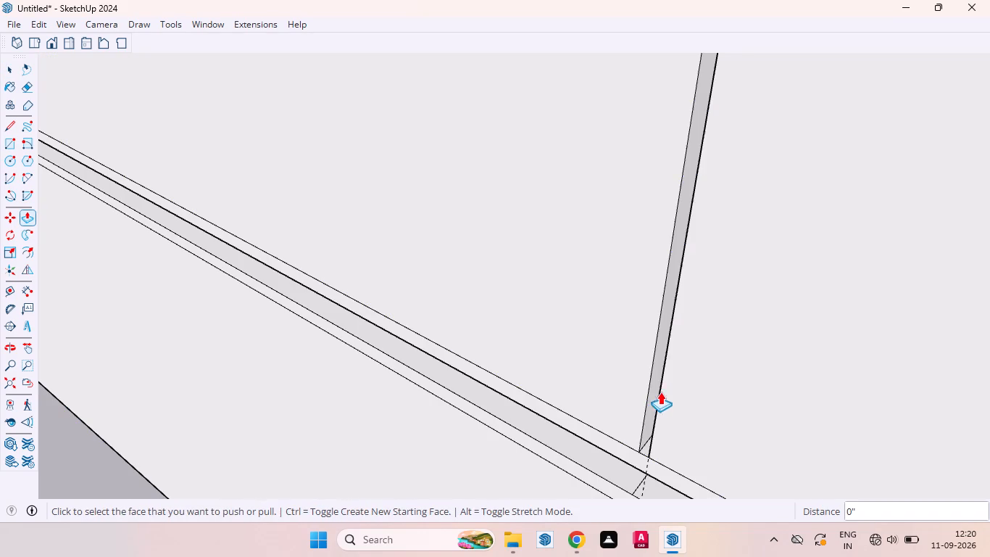
{"action": "key", "text": "space"}
{"action": "scroll", "coordinate": [648, 444], "scroll_direction": "down", "scroll_amount": 9}
{"action": "scroll", "coordinate": [632, 390], "scroll_direction": "up", "scroll_amount": 1}
{"action": "scroll", "coordinate": [632, 390], "scroll_direction": "down", "scroll_amount": 17}
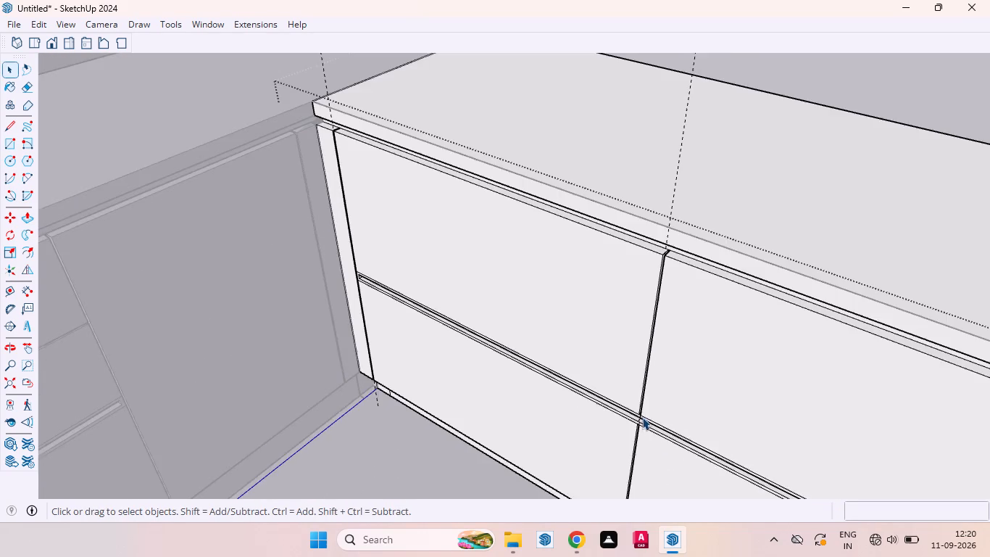
{"action": "scroll", "coordinate": [644, 381], "scroll_direction": "down", "scroll_amount": 7}
{"action": "scroll", "coordinate": [577, 310], "scroll_direction": "down", "scroll_amount": 12}
{"action": "left_click", "coordinate": [759, 414]}
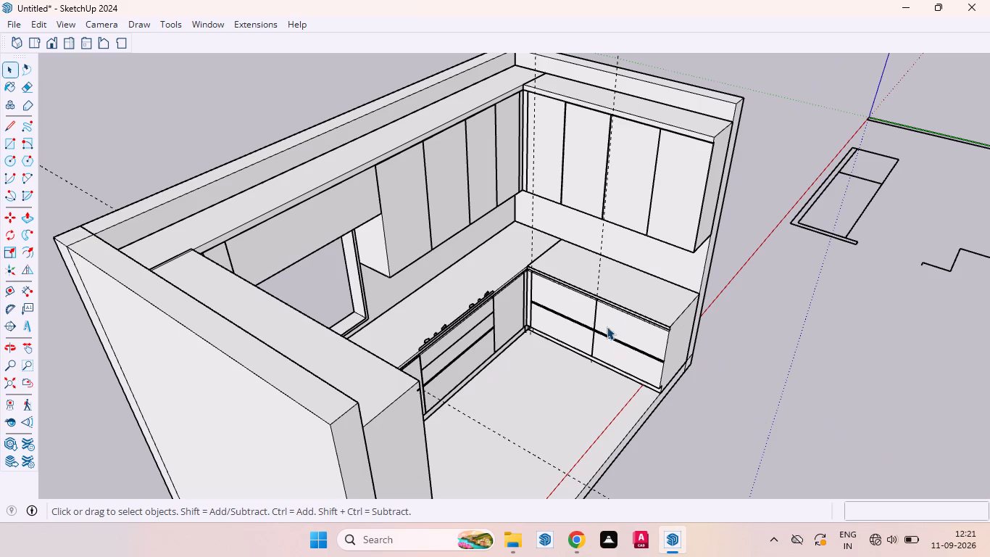
Delete the two long construction guides inside the drawer cabinet group, and close the group.
{"action": "middle_click_drag", "start_coordinate": [628, 334], "coordinate": [685, 410]}
{"action": "scroll", "coordinate": [685, 410], "scroll_direction": "up", "scroll_amount": 1}
{"action": "scroll", "coordinate": [681, 435], "scroll_direction": "down", "scroll_amount": 11}
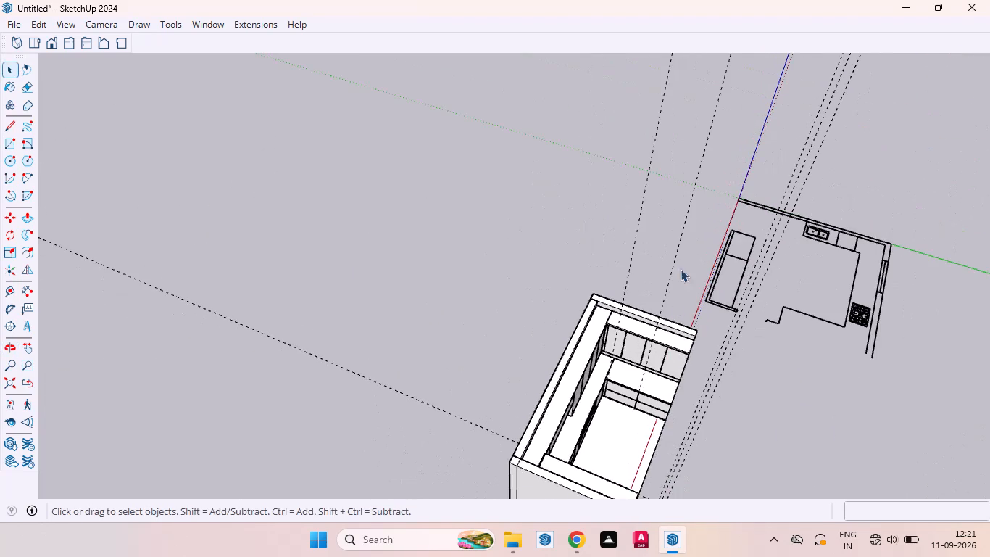
{"action": "left_click_drag", "start_coordinate": [689, 242], "coordinate": [568, 136]}
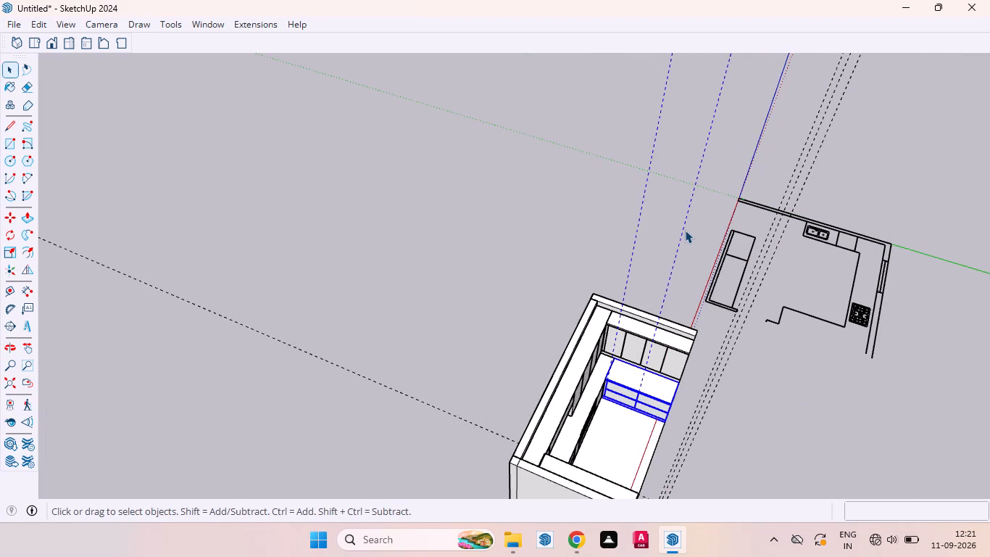
{"action": "left_click", "coordinate": [685, 230]}
{"action": "double_click", "coordinate": [684, 230]}
{"action": "left_click", "coordinate": [683, 230]}
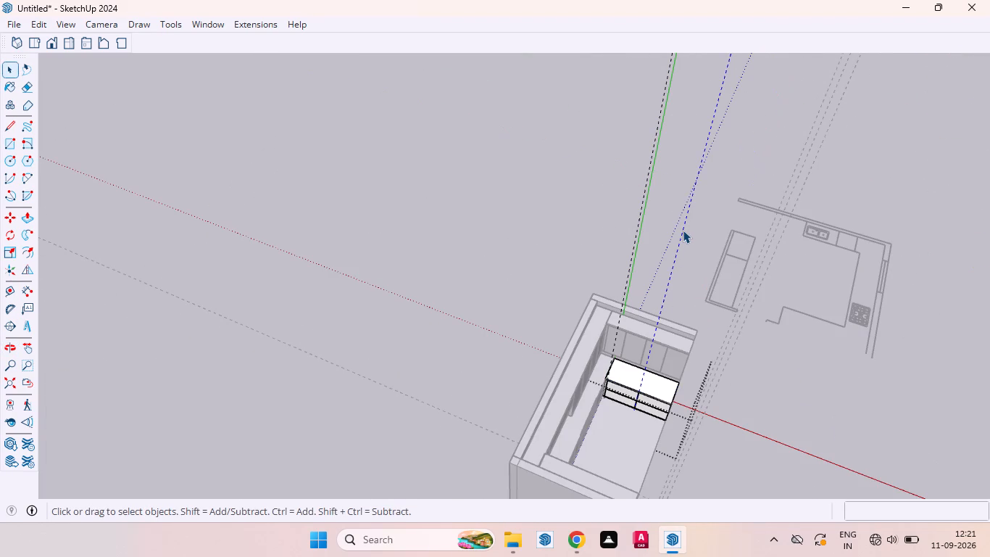
{"action": "key", "text": "Delete"}
{"action": "left_click", "coordinate": [641, 213]}
{"action": "key", "text": "Delete"}
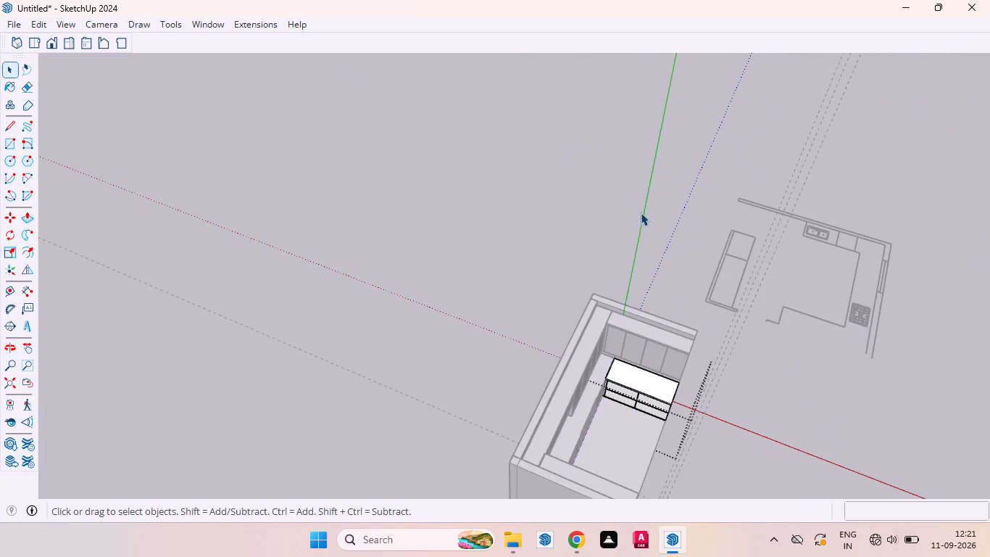
{"action": "middle_click_drag", "start_coordinate": [638, 367], "coordinate": [499, 165]}
{"action": "left_click", "coordinate": [623, 427]}
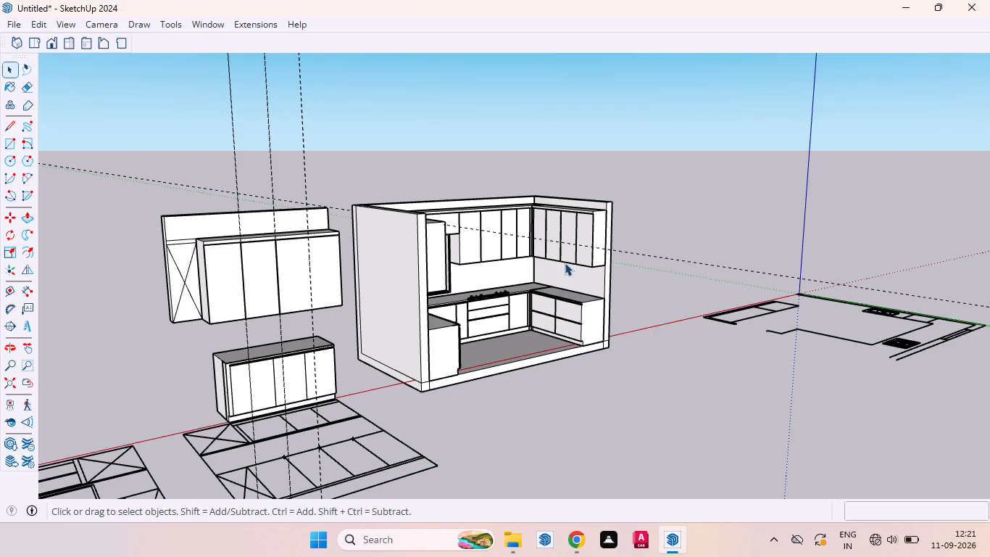
Inside the drawer cabinet group, delete the vertical dividing line on the skirting near the inner corner.
{"action": "scroll", "coordinate": [474, 240], "scroll_direction": "up", "scroll_amount": 4}
{"action": "scroll", "coordinate": [577, 244], "scroll_direction": "up", "scroll_amount": 5}
{"action": "scroll", "coordinate": [578, 313], "scroll_direction": "up", "scroll_amount": 11}
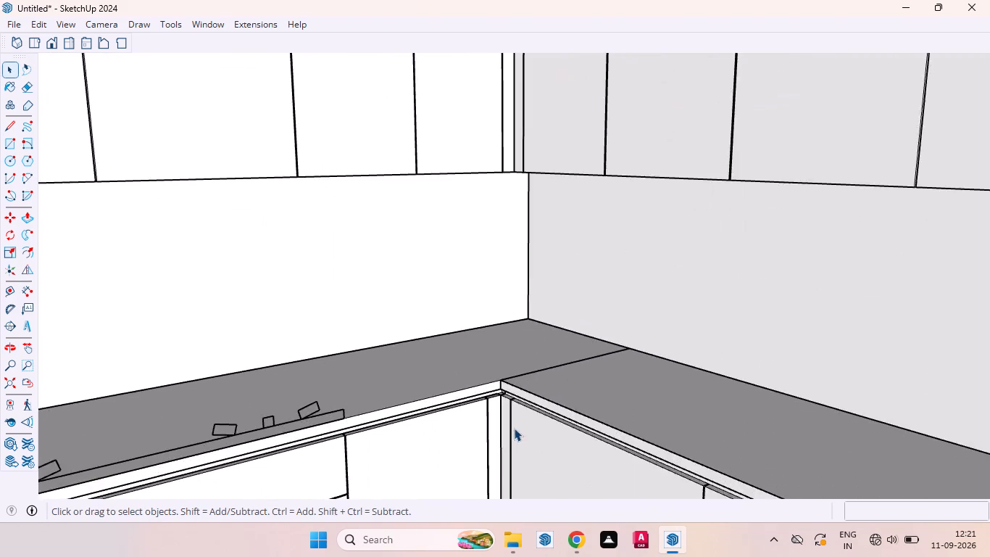
{"action": "scroll", "coordinate": [514, 428], "scroll_direction": "up", "scroll_amount": 3}
{"action": "scroll", "coordinate": [529, 319], "scroll_direction": "down", "scroll_amount": 20}
{"action": "scroll", "coordinate": [632, 344], "scroll_direction": "up", "scroll_amount": 4}
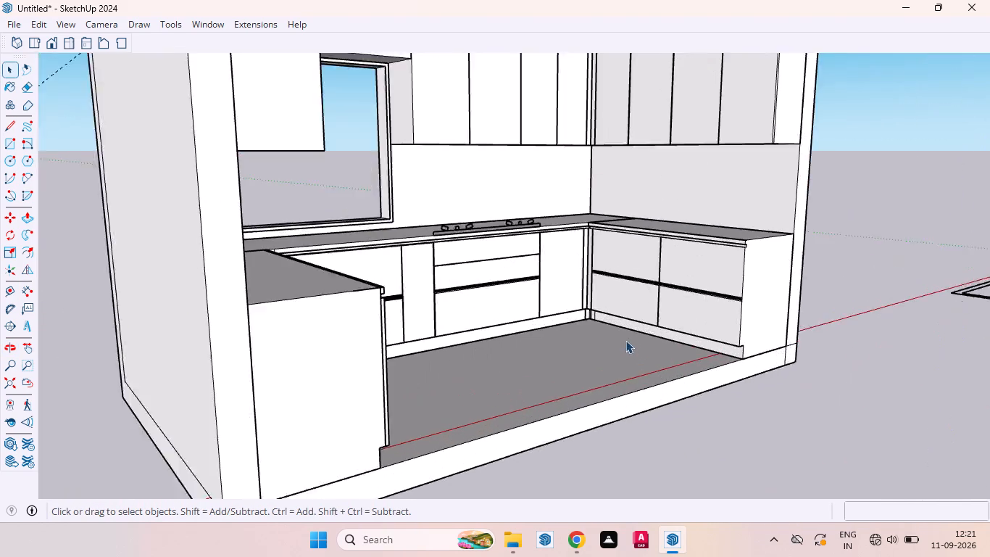
{"action": "scroll", "coordinate": [625, 340], "scroll_direction": "up", "scroll_amount": 13}
{"action": "middle_click_drag", "start_coordinate": [596, 321], "coordinate": [537, 355]}
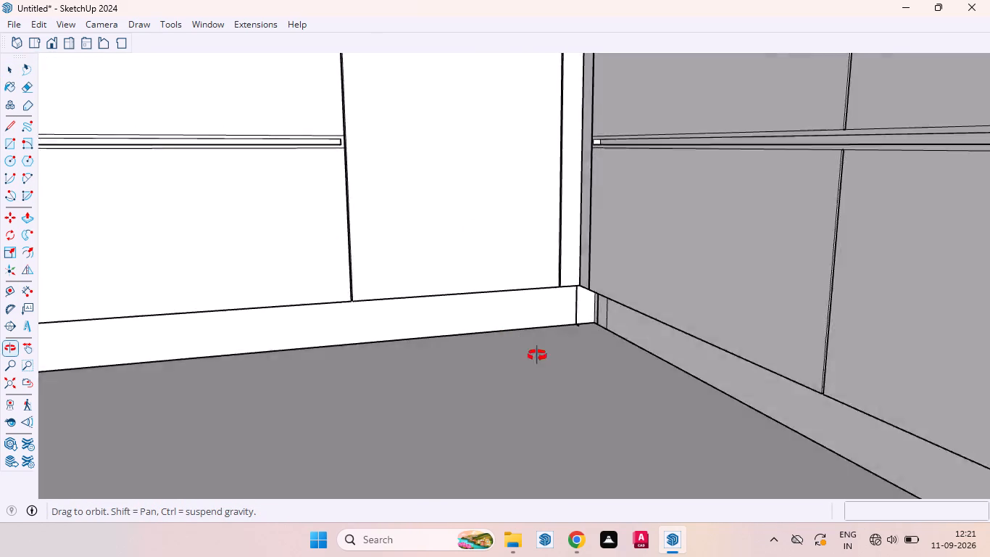
{"action": "middle_click_drag", "start_coordinate": [537, 355], "coordinate": [643, 315]}
{"action": "scroll", "coordinate": [612, 307], "scroll_direction": "up", "scroll_amount": 5}
{"action": "left_click", "coordinate": [585, 295]}
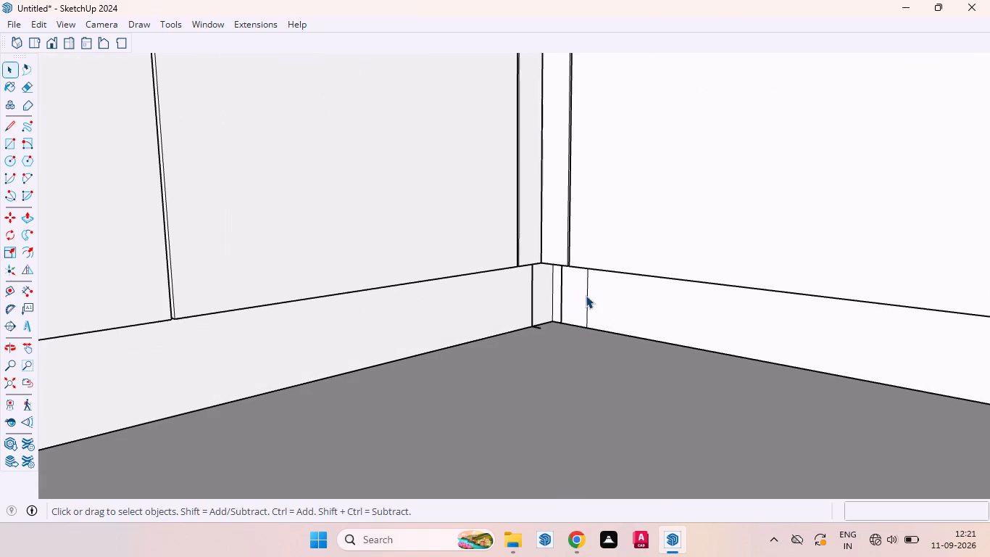
{"action": "triple_click", "coordinate": [586, 295]}
{"action": "left_click", "coordinate": [591, 300]}
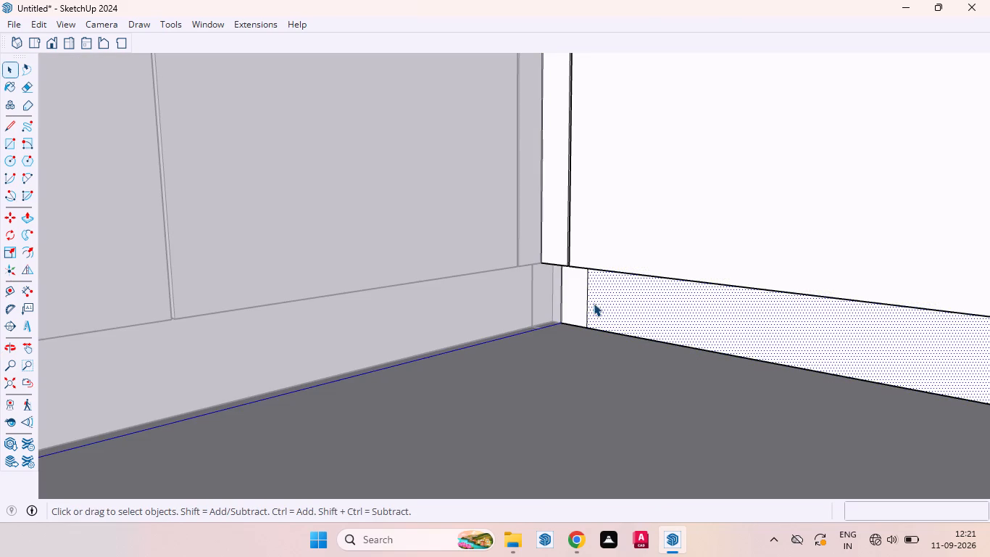
{"action": "left_click", "coordinate": [586, 302]}
{"action": "key", "text": "Delete"}
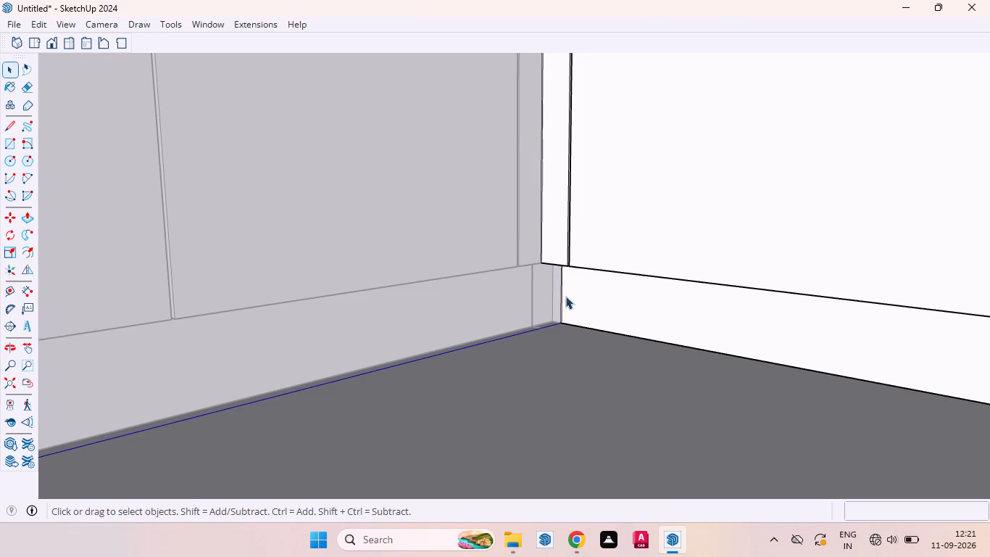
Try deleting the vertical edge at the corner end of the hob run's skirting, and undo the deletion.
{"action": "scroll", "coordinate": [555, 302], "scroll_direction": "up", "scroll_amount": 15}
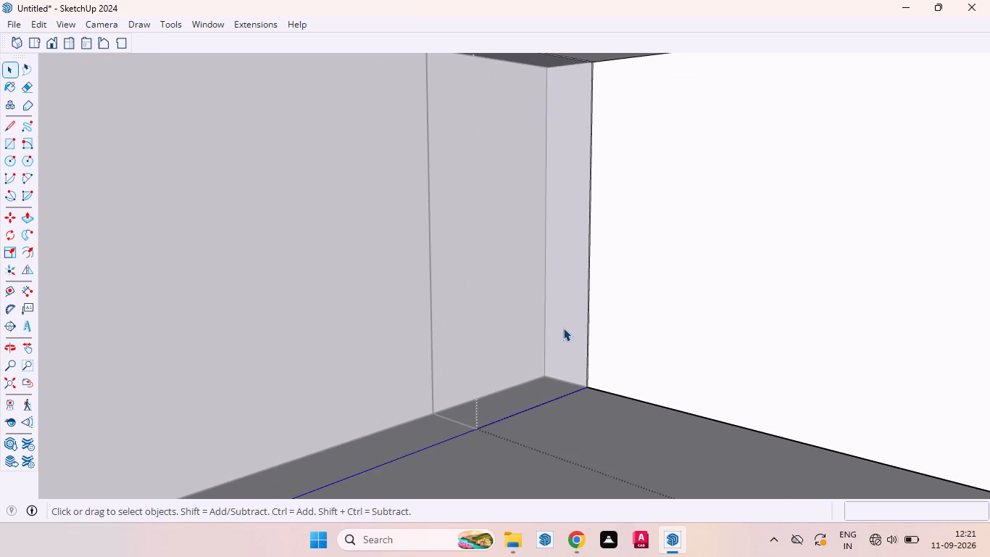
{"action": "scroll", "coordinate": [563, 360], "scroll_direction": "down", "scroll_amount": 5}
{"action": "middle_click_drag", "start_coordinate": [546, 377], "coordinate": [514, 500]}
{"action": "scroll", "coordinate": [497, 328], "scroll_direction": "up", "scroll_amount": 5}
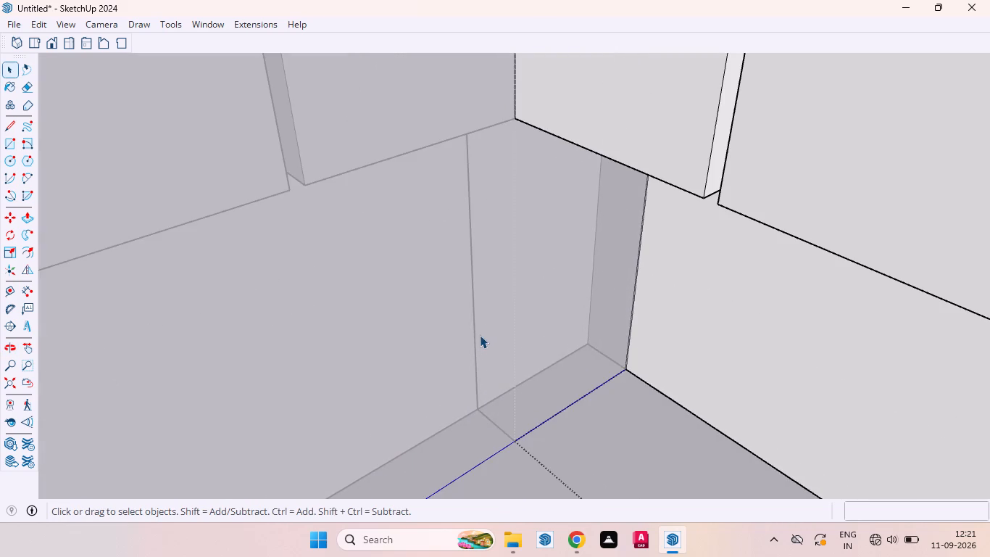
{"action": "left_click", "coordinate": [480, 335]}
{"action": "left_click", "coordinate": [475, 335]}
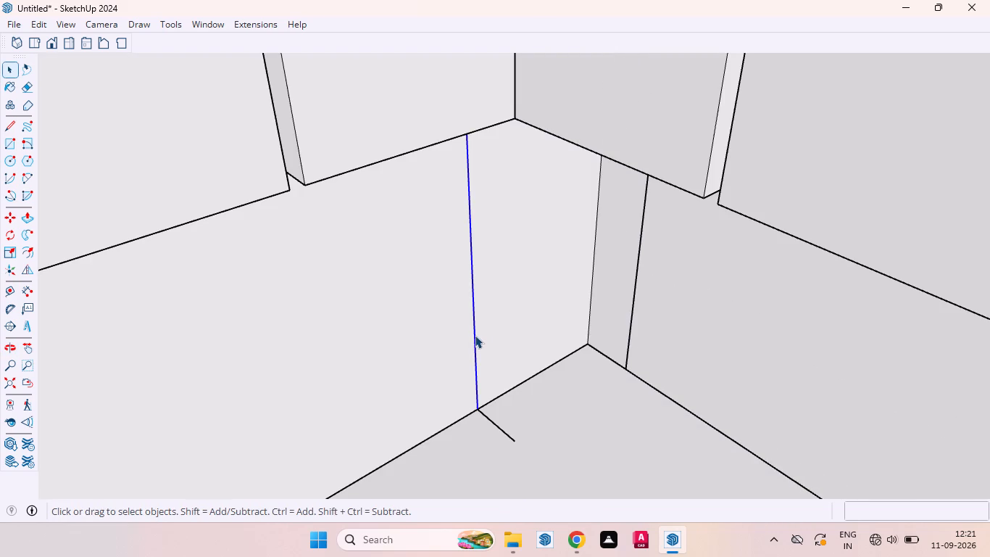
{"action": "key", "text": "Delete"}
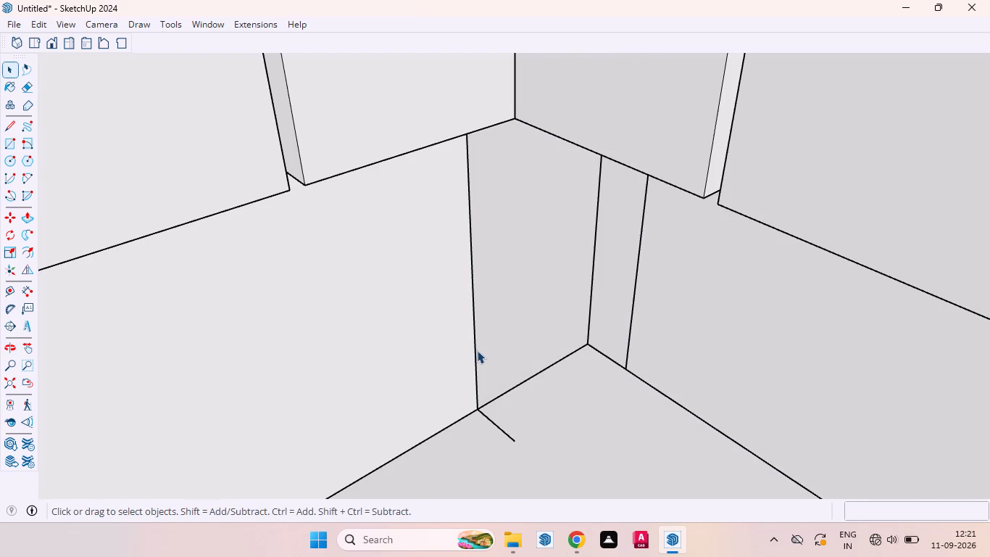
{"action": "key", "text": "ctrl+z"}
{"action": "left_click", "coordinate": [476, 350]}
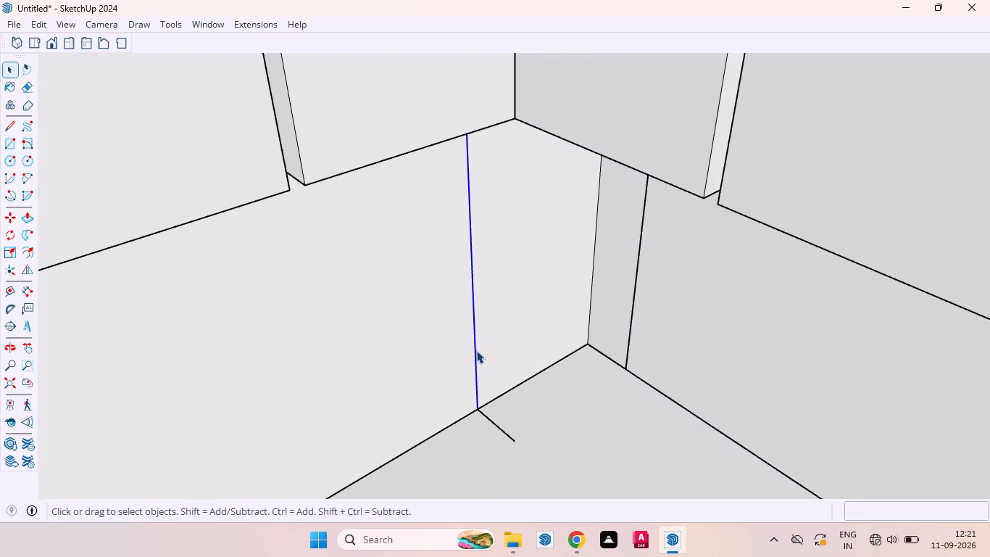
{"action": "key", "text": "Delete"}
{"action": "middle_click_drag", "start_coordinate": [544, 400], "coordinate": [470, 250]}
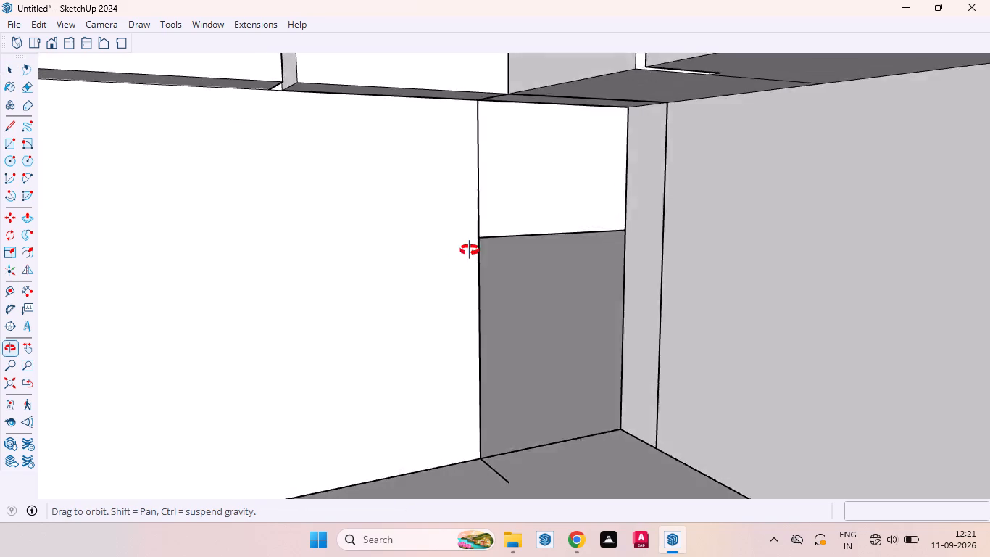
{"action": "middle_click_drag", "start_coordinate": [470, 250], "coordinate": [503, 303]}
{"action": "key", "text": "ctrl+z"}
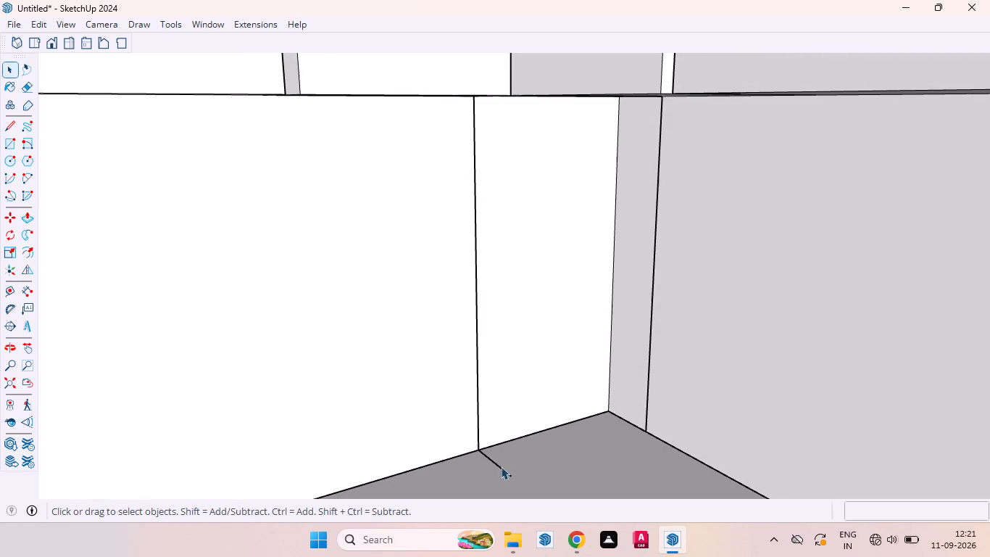
Inside the hob-side cabinet group, delete the short stray edge on the floor at the skirting's corner end.
{"action": "left_click", "coordinate": [500, 466]}
{"action": "triple_click", "coordinate": [499, 468]}
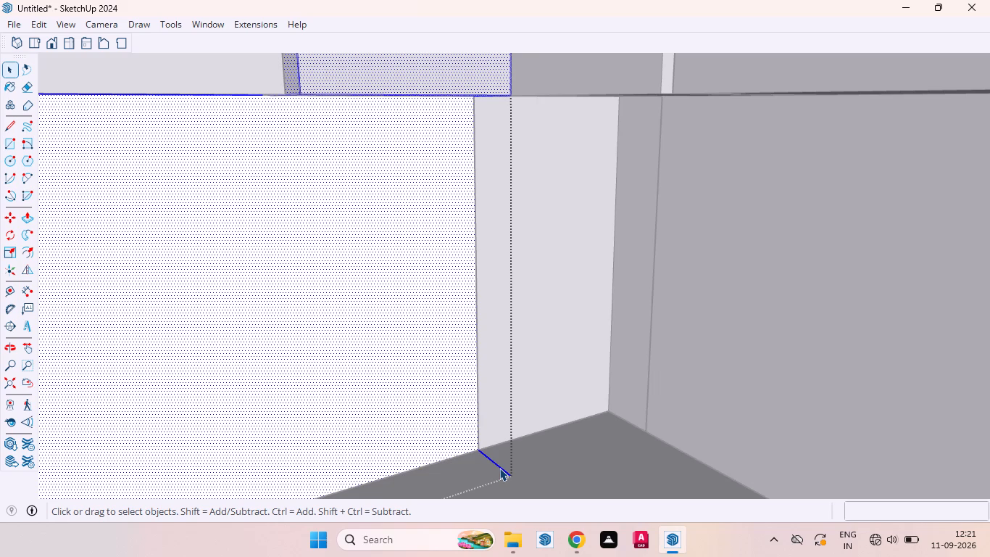
{"action": "left_click", "coordinate": [499, 468]}
{"action": "key", "text": "Delete"}
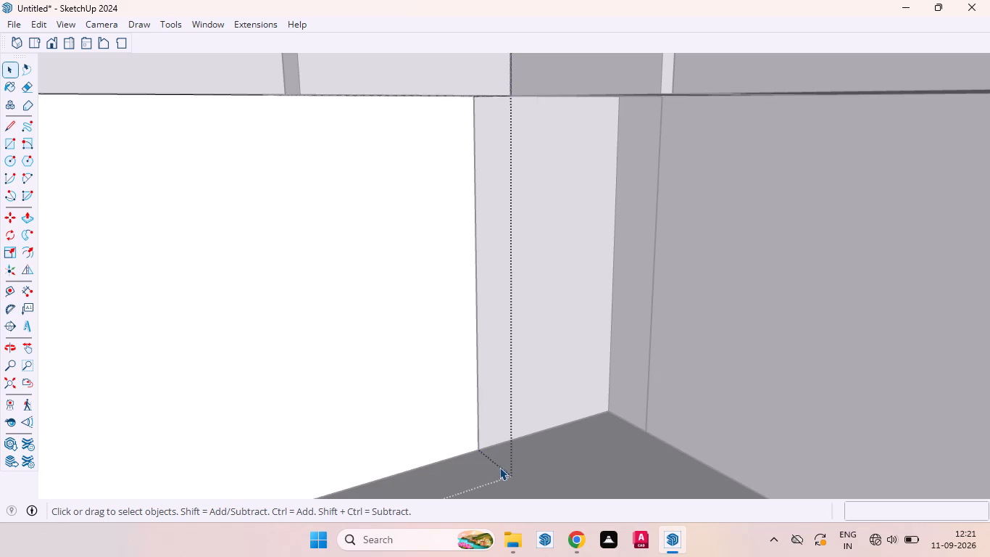
{"action": "scroll", "coordinate": [588, 413], "scroll_direction": "down", "scroll_amount": 15}
{"action": "scroll", "coordinate": [593, 309], "scroll_direction": "up", "scroll_amount": 1}
{"action": "scroll", "coordinate": [598, 302], "scroll_direction": "down", "scroll_amount": 19}
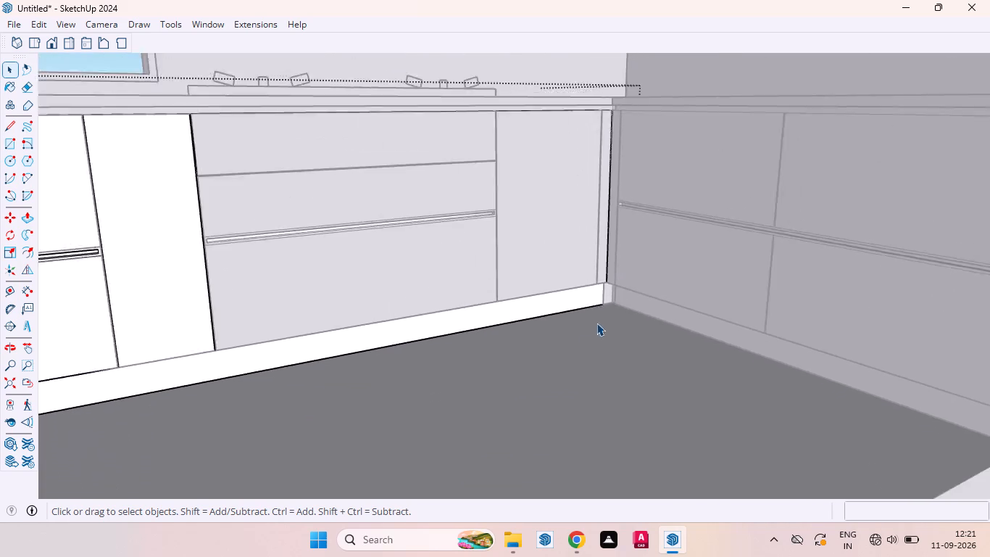
{"action": "scroll", "coordinate": [596, 323], "scroll_direction": "down", "scroll_amount": 12}
{"action": "left_click", "coordinate": [715, 418]}
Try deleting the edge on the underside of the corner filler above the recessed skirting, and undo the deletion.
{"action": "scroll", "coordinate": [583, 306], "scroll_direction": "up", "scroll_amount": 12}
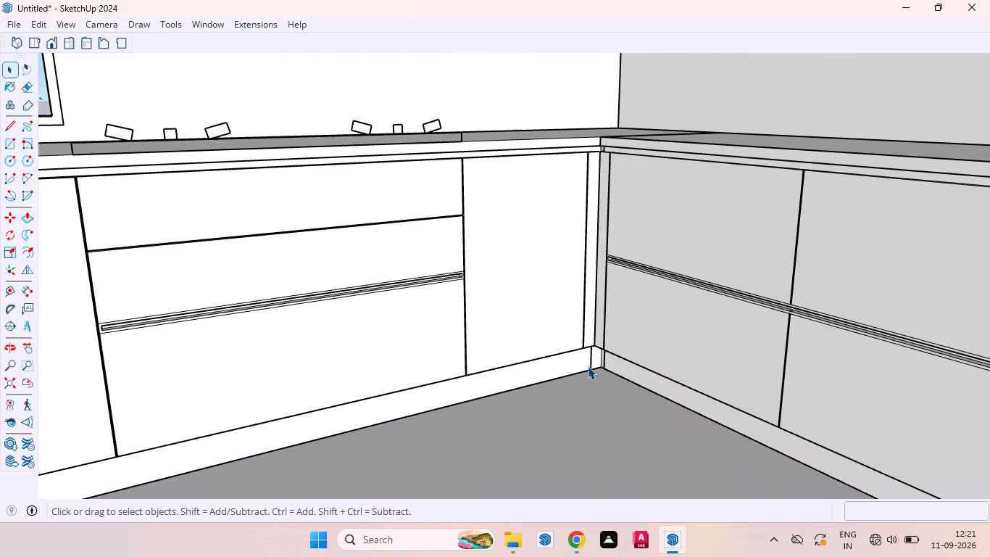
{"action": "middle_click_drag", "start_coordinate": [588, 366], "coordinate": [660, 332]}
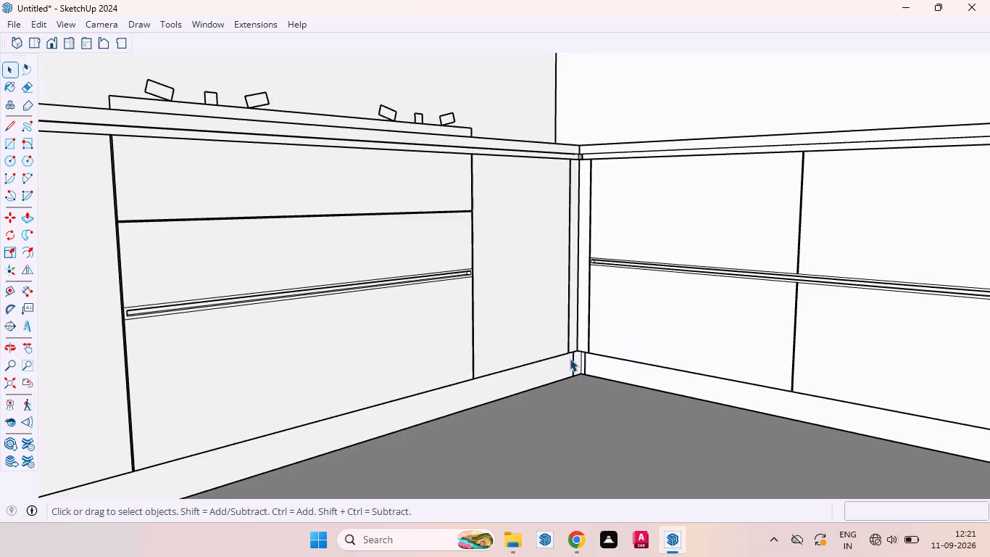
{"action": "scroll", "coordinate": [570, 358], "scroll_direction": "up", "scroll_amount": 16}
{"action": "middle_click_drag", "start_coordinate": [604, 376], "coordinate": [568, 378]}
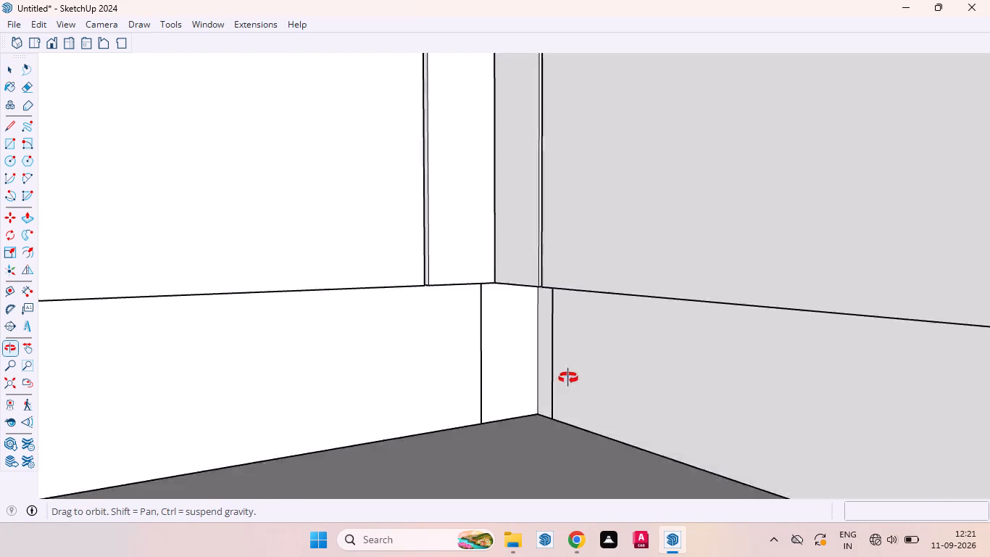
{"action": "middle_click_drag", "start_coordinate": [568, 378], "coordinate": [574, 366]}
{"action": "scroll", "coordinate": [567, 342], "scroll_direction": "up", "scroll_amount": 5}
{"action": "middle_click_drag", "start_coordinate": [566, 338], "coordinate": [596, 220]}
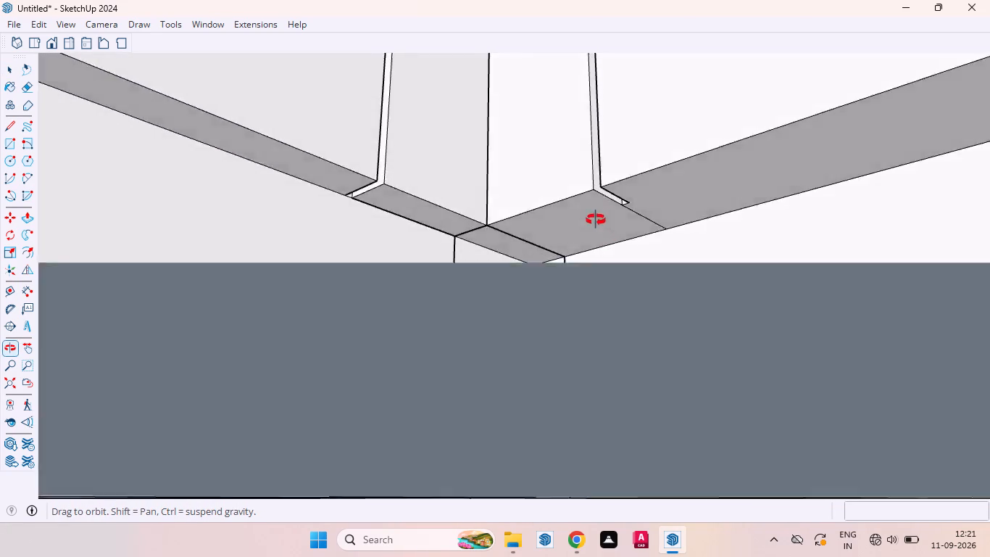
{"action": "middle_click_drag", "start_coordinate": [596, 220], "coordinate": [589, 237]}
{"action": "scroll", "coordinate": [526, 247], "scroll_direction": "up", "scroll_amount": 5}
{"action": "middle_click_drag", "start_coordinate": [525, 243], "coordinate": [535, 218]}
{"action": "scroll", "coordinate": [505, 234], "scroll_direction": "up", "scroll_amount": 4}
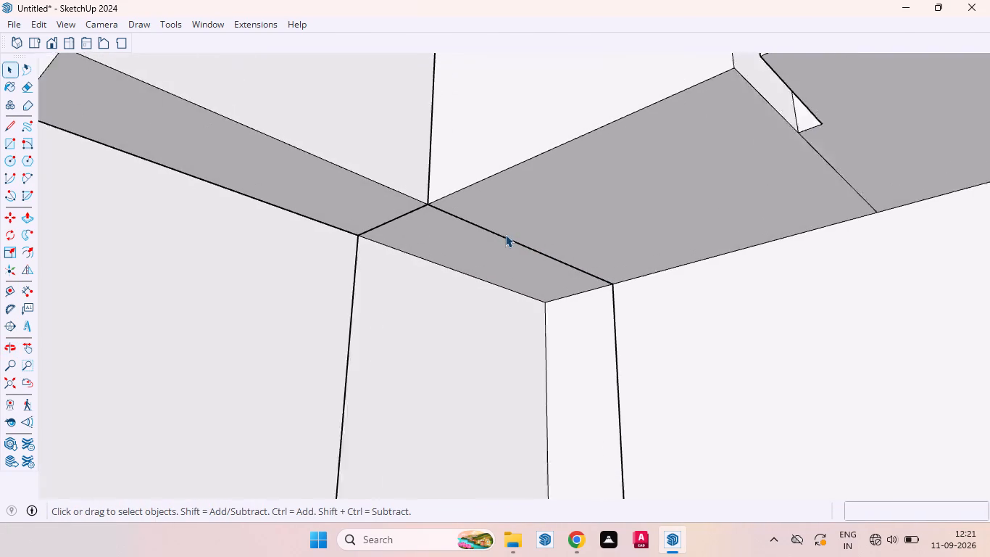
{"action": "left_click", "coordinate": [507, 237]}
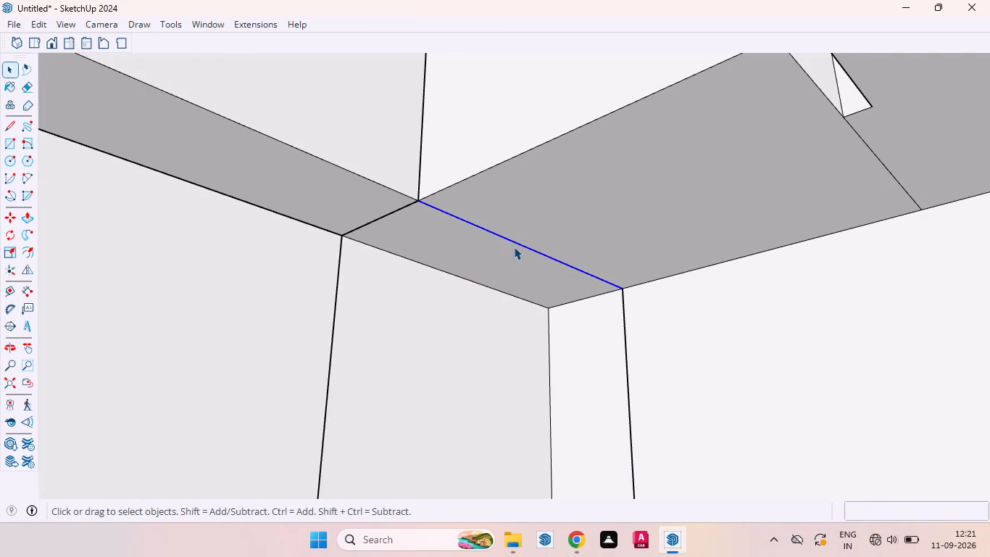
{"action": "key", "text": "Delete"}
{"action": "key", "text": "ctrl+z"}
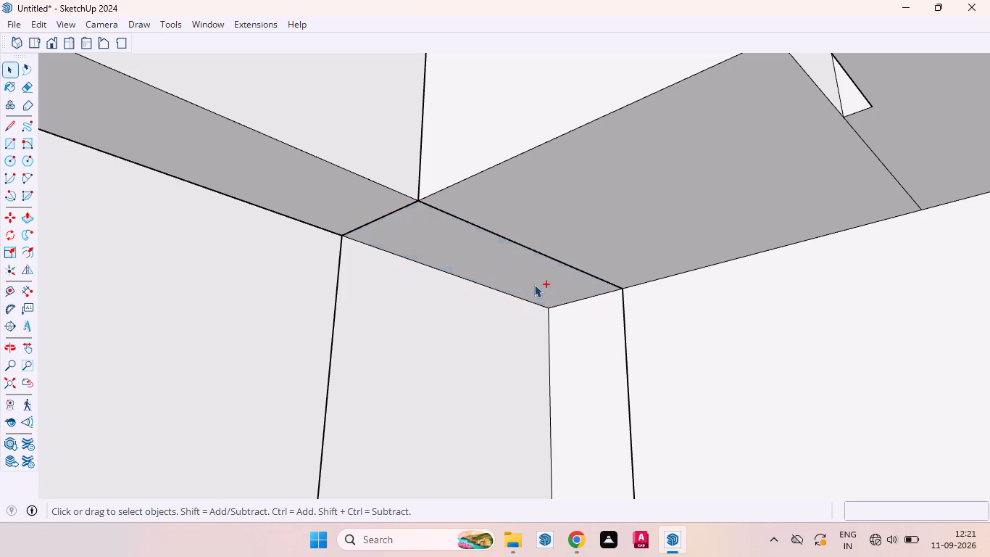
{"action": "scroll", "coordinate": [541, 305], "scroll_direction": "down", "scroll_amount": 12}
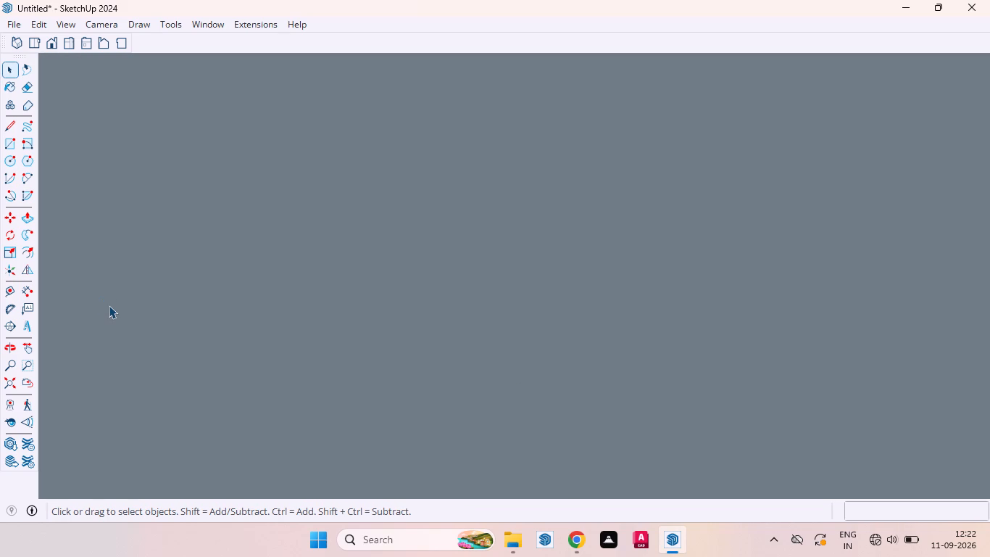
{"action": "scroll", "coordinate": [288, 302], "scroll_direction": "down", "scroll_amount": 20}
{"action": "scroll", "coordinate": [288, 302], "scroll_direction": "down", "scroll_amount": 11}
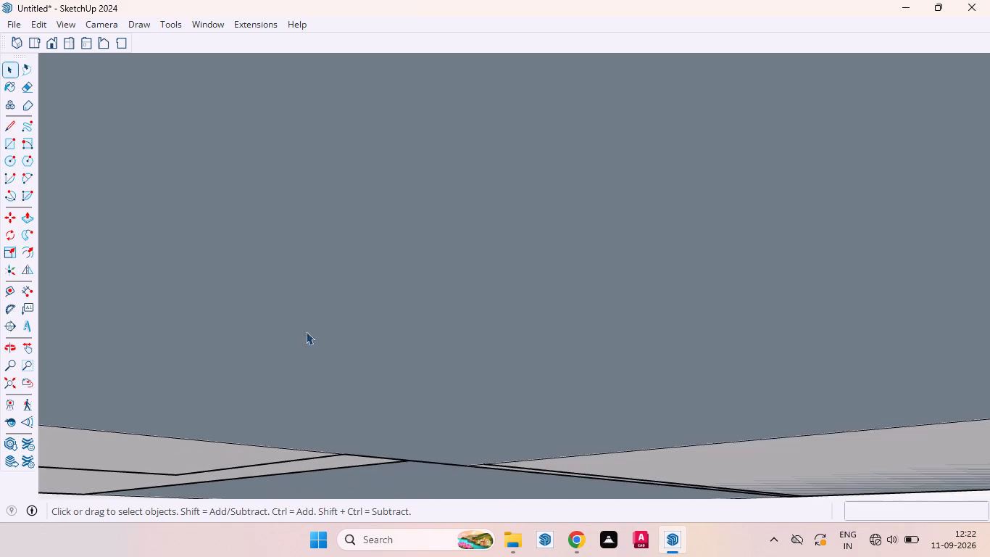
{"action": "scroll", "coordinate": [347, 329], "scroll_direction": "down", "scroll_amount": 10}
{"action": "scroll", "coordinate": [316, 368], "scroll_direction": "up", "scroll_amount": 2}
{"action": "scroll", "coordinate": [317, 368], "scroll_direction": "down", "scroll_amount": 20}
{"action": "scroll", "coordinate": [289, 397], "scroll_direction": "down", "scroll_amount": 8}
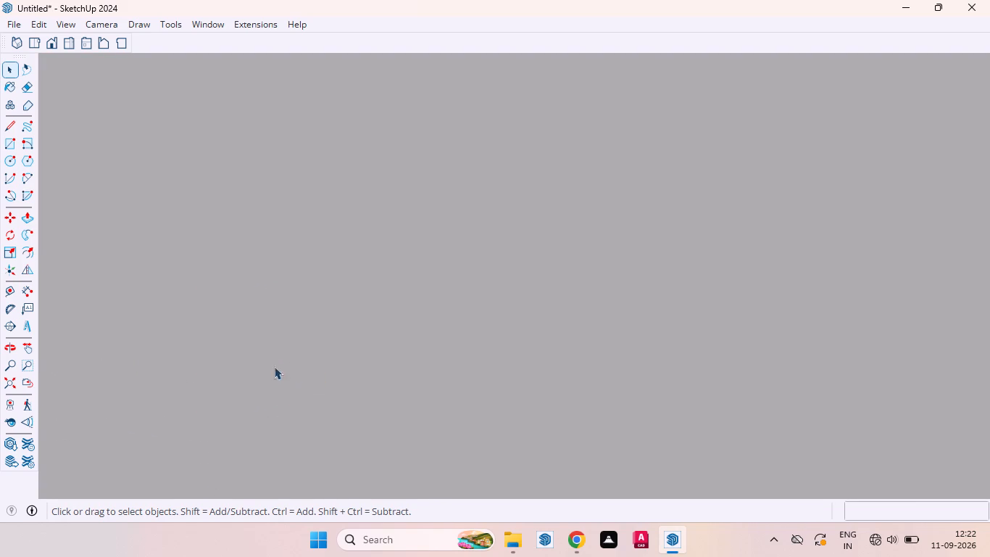
Push the small square face at the inner corner of the groove below the worktop back about 11/16", flush with the adjoining recess.
{"action": "scroll", "coordinate": [298, 286], "scroll_direction": "down", "scroll_amount": 20}
{"action": "scroll", "coordinate": [298, 286], "scroll_direction": "down", "scroll_amount": 6}
{"action": "scroll", "coordinate": [358, 300], "scroll_direction": "up", "scroll_amount": 1}
{"action": "scroll", "coordinate": [422, 273], "scroll_direction": "down", "scroll_amount": 15}
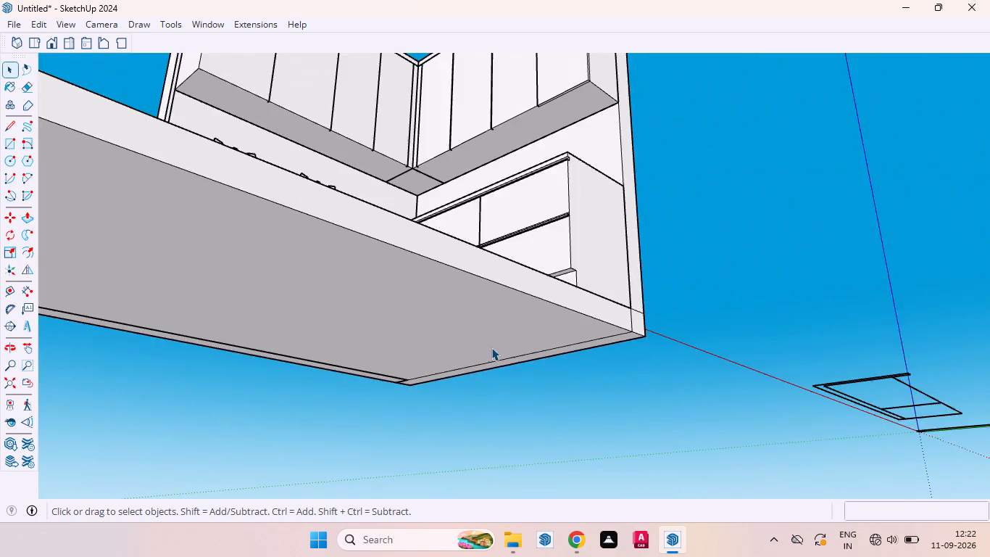
{"action": "scroll", "coordinate": [491, 347], "scroll_direction": "down", "scroll_amount": 12}
{"action": "middle_click_drag", "start_coordinate": [546, 329], "coordinate": [378, 471]}
{"action": "scroll", "coordinate": [417, 387], "scroll_direction": "up", "scroll_amount": 2}
{"action": "left_click", "coordinate": [430, 426]}
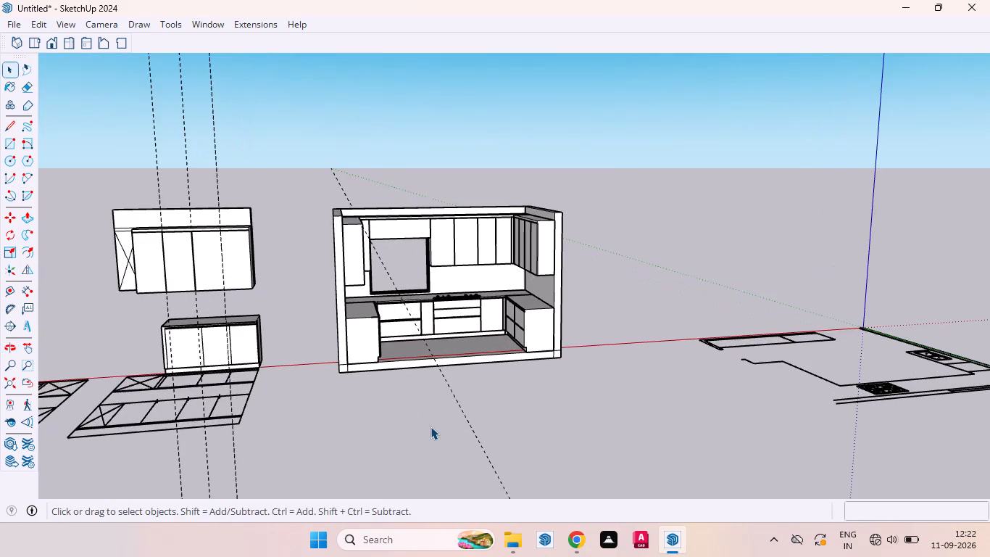
{"action": "scroll", "coordinate": [417, 305], "scroll_direction": "up", "scroll_amount": 9}
{"action": "scroll", "coordinate": [407, 305], "scroll_direction": "down", "scroll_amount": 1}
{"action": "scroll", "coordinate": [407, 305], "scroll_direction": "up", "scroll_amount": 7}
{"action": "middle_click_drag", "start_coordinate": [385, 331], "coordinate": [343, 399]}
{"action": "scroll", "coordinate": [320, 370], "scroll_direction": "up", "scroll_amount": 4}
{"action": "scroll", "coordinate": [236, 285], "scroll_direction": "up", "scroll_amount": 4}
{"action": "middle_click_drag", "start_coordinate": [214, 289], "coordinate": [207, 199]}
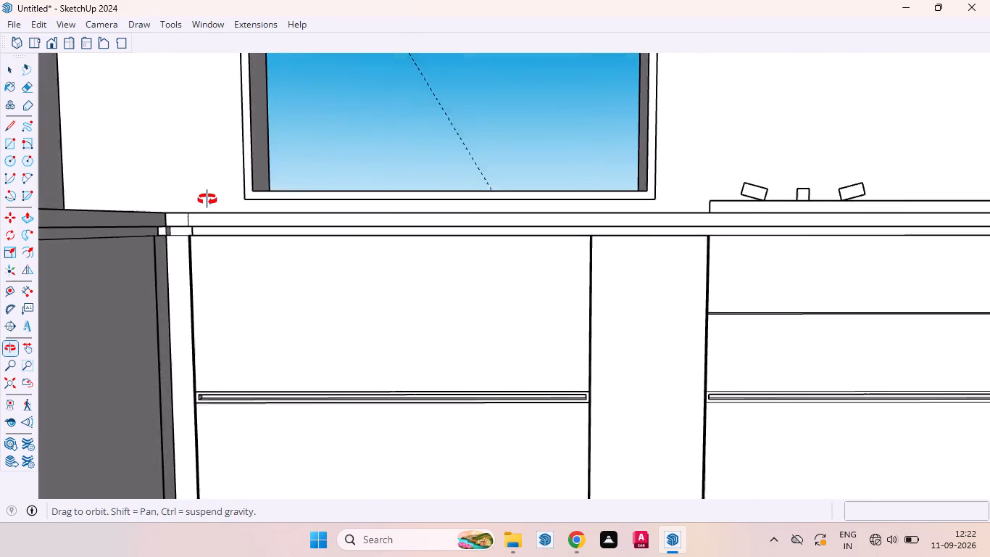
{"action": "middle_click_drag", "start_coordinate": [207, 199], "coordinate": [194, 199]}
{"action": "scroll", "coordinate": [175, 223], "scroll_direction": "up", "scroll_amount": 18}
{"action": "middle_click_drag", "start_coordinate": [212, 242], "coordinate": [171, 295]}
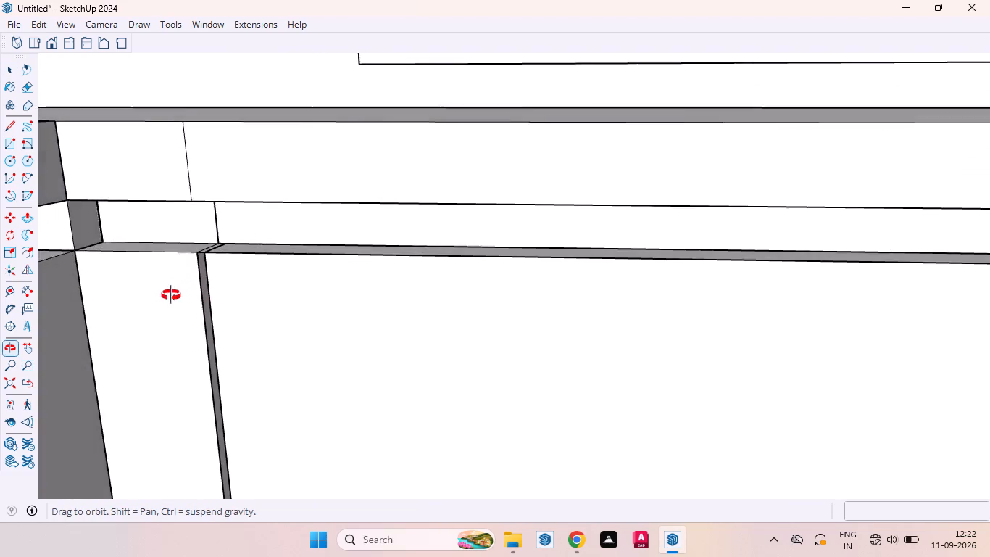
{"action": "middle_click_drag", "start_coordinate": [171, 295], "coordinate": [163, 251]}
{"action": "scroll", "coordinate": [341, 254], "scroll_direction": "down", "scroll_amount": 5}
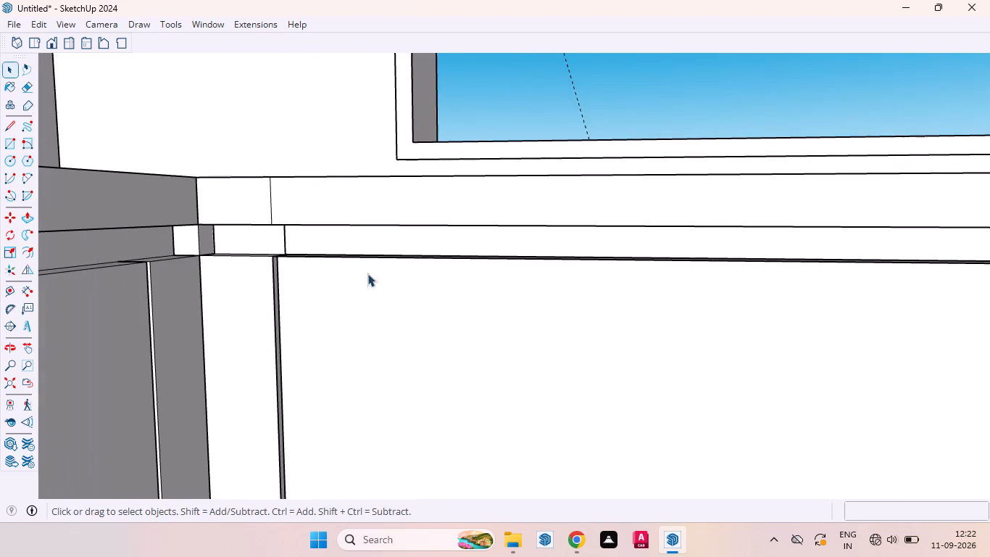
{"action": "scroll", "coordinate": [237, 261], "scroll_direction": "up", "scroll_amount": 5}
{"action": "scroll", "coordinate": [175, 234], "scroll_direction": "up", "scroll_amount": 6}
{"action": "left_click", "coordinate": [182, 224]}
{"action": "double_click", "coordinate": [182, 224]}
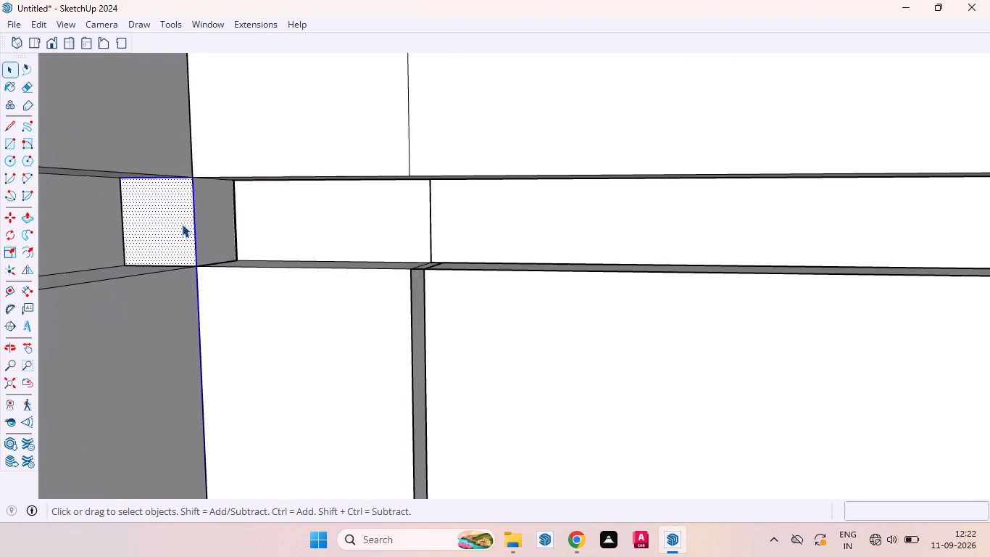
{"action": "left_click", "coordinate": [178, 228]}
{"action": "key", "text": "p"}
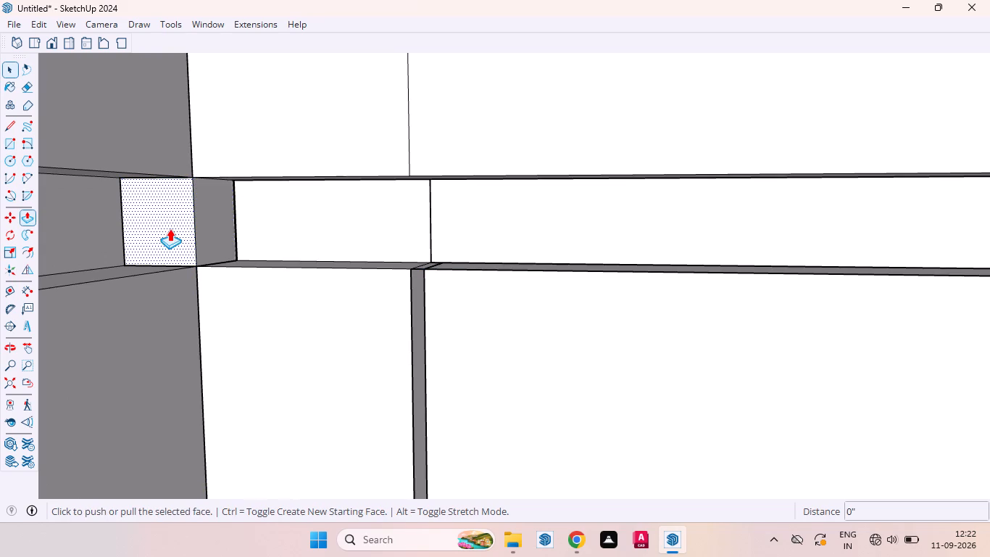
{"action": "left_click", "coordinate": [170, 228]}
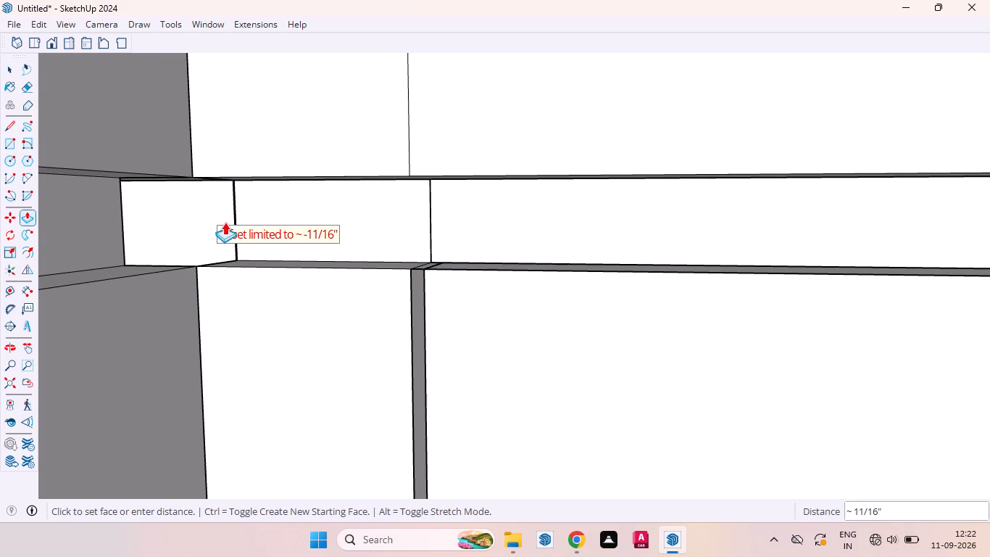
{"action": "left_click", "coordinate": [289, 208]}
{"action": "key", "text": "space"}
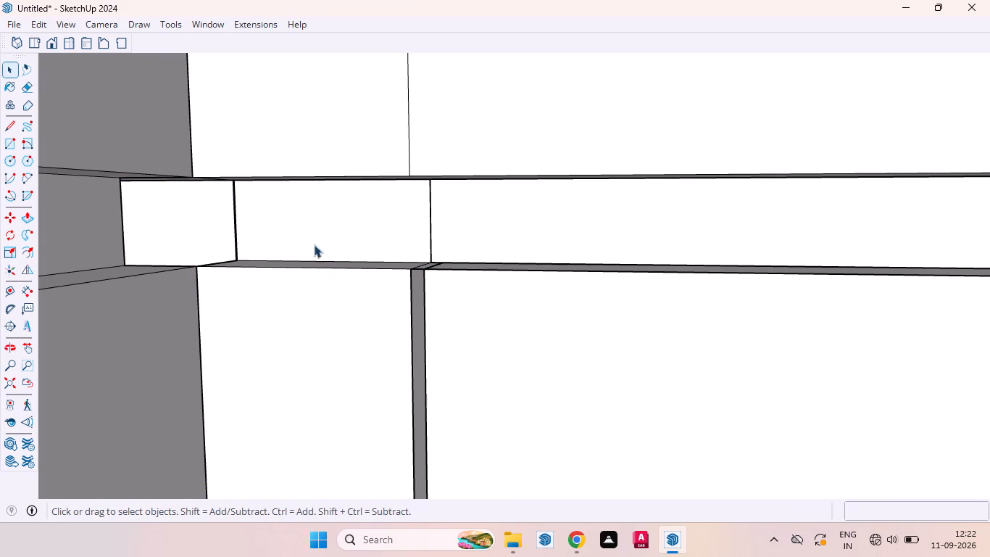
Inside the drawer cabinet group, delete the vertical dividing line on the groove band below the worktop near the corner.
{"action": "scroll", "coordinate": [449, 228], "scroll_direction": "up", "scroll_amount": 4}
{"action": "left_click_drag", "start_coordinate": [391, 189], "coordinate": [478, 222]}
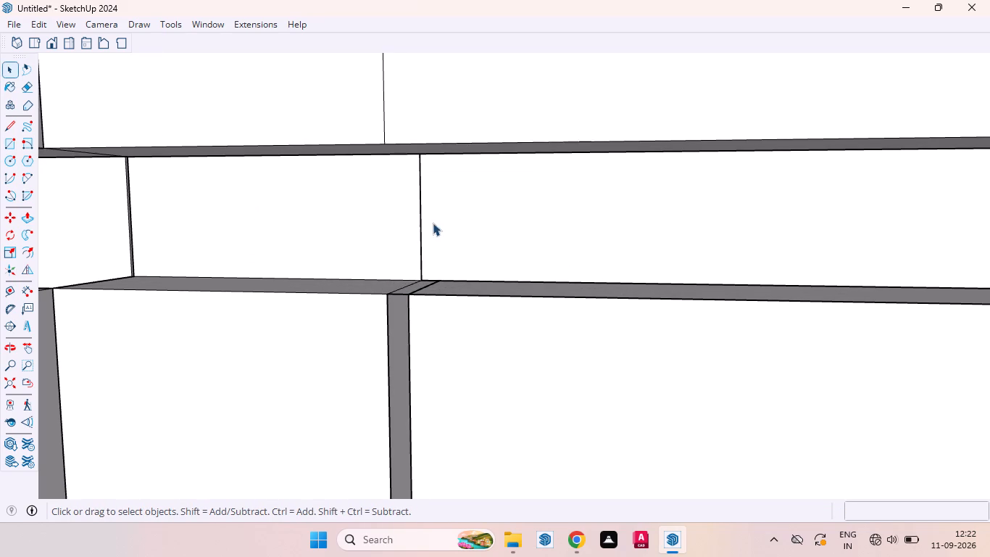
{"action": "left_click", "coordinate": [421, 217]}
{"action": "triple_click", "coordinate": [421, 217]}
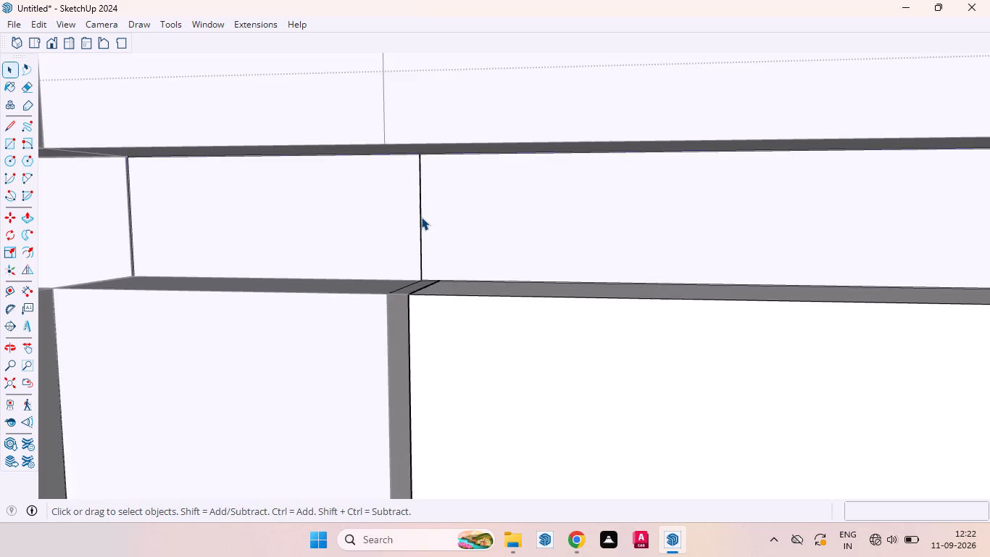
{"action": "left_click", "coordinate": [421, 217]}
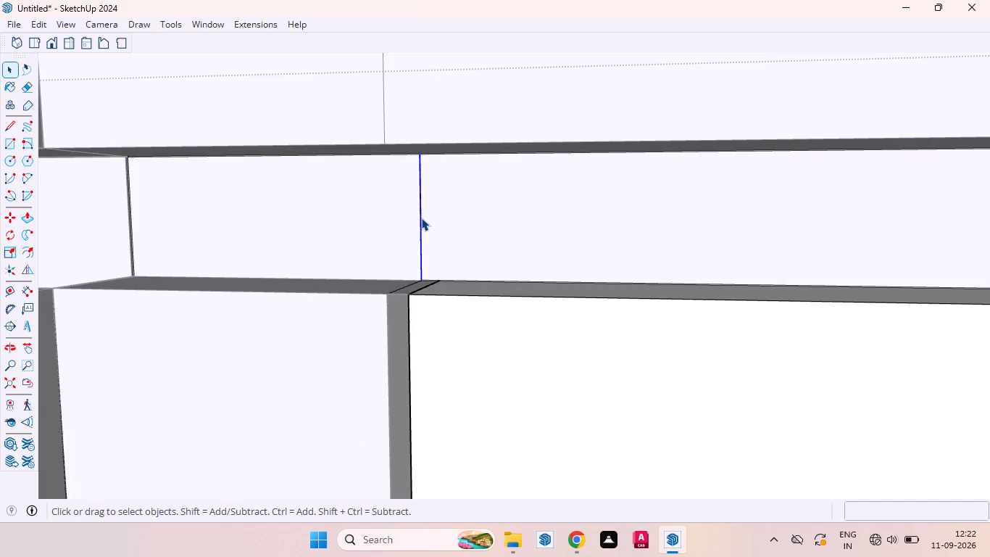
{"action": "key", "text": "Delete"}
{"action": "scroll", "coordinate": [428, 224], "scroll_direction": "down", "scroll_amount": 19}
{"action": "scroll", "coordinate": [481, 235], "scroll_direction": "up", "scroll_amount": 1}
{"action": "scroll", "coordinate": [483, 234], "scroll_direction": "down", "scroll_amount": 1}
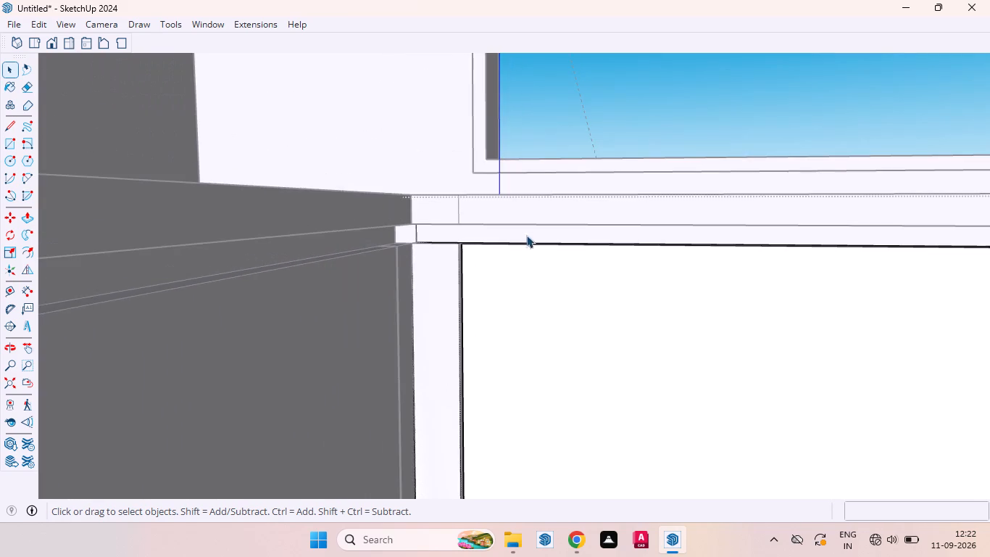
{"action": "scroll", "coordinate": [506, 234], "scroll_direction": "down", "scroll_amount": 20}
{"action": "left_click", "coordinate": [372, 461]}
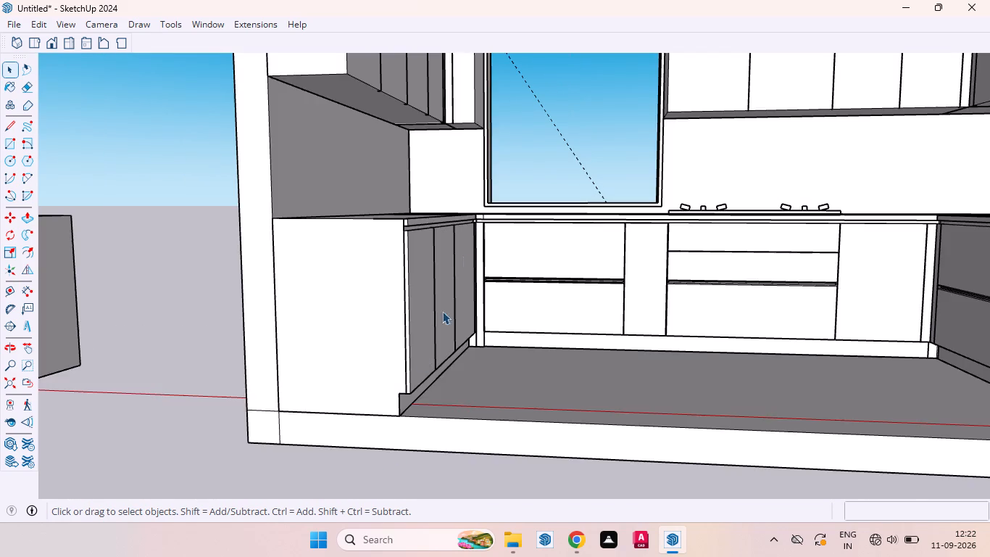
Delete the short vertical line on the worktop's front edge near the inner corner.
{"action": "scroll", "coordinate": [478, 210], "scroll_direction": "up", "scroll_amount": 17}
{"action": "middle_click_drag", "start_coordinate": [520, 321], "coordinate": [494, 298]}
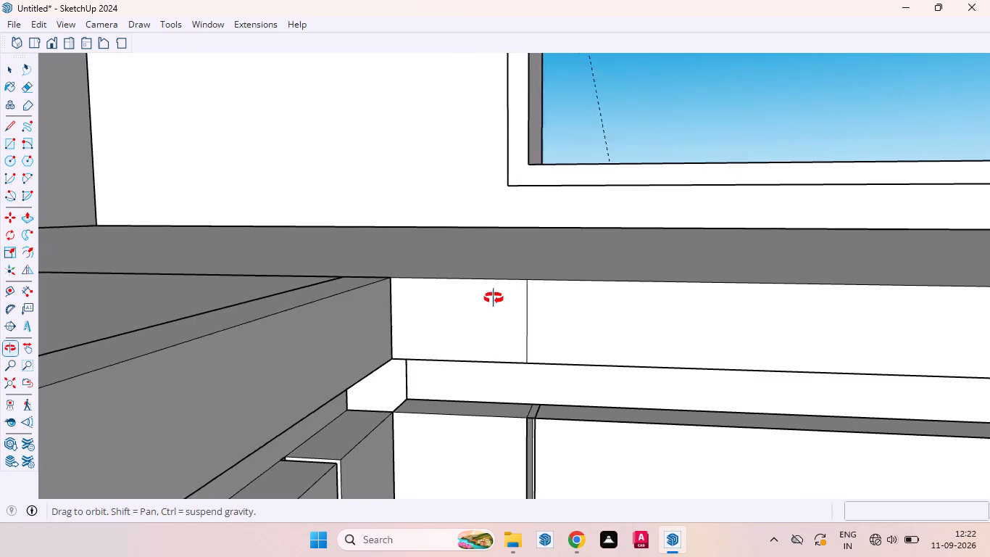
{"action": "middle_click_drag", "start_coordinate": [494, 298], "coordinate": [505, 297]}
{"action": "left_click", "coordinate": [526, 313]}
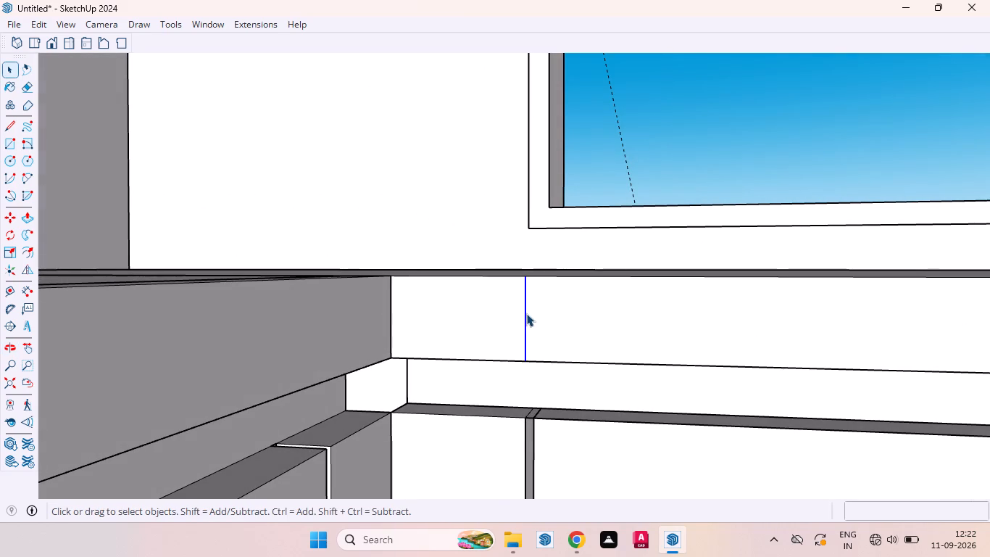
{"action": "key", "text": "Delete"}
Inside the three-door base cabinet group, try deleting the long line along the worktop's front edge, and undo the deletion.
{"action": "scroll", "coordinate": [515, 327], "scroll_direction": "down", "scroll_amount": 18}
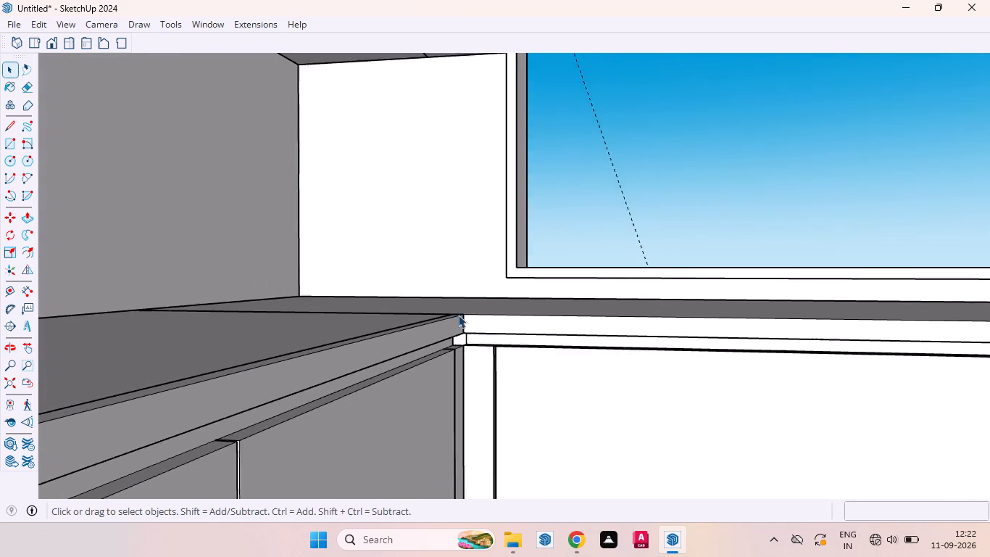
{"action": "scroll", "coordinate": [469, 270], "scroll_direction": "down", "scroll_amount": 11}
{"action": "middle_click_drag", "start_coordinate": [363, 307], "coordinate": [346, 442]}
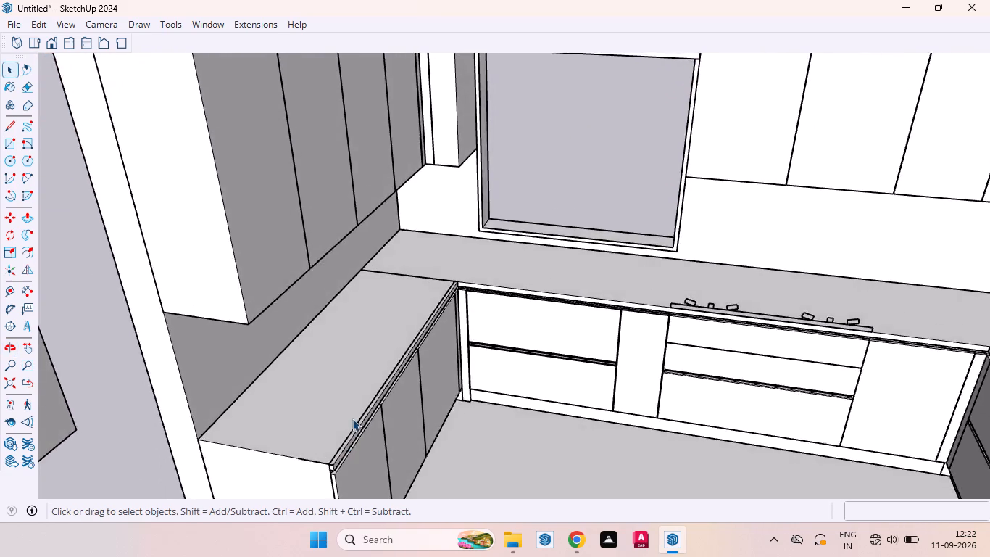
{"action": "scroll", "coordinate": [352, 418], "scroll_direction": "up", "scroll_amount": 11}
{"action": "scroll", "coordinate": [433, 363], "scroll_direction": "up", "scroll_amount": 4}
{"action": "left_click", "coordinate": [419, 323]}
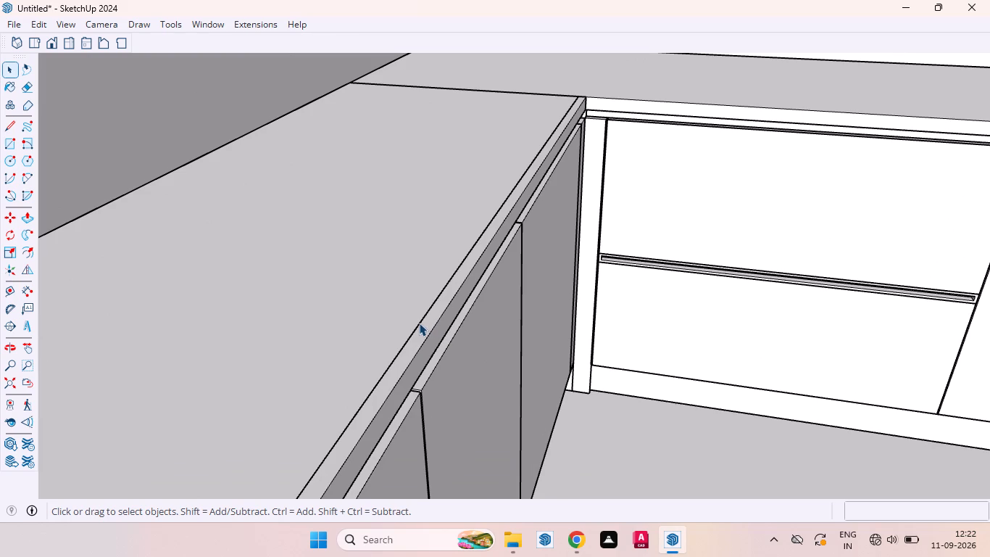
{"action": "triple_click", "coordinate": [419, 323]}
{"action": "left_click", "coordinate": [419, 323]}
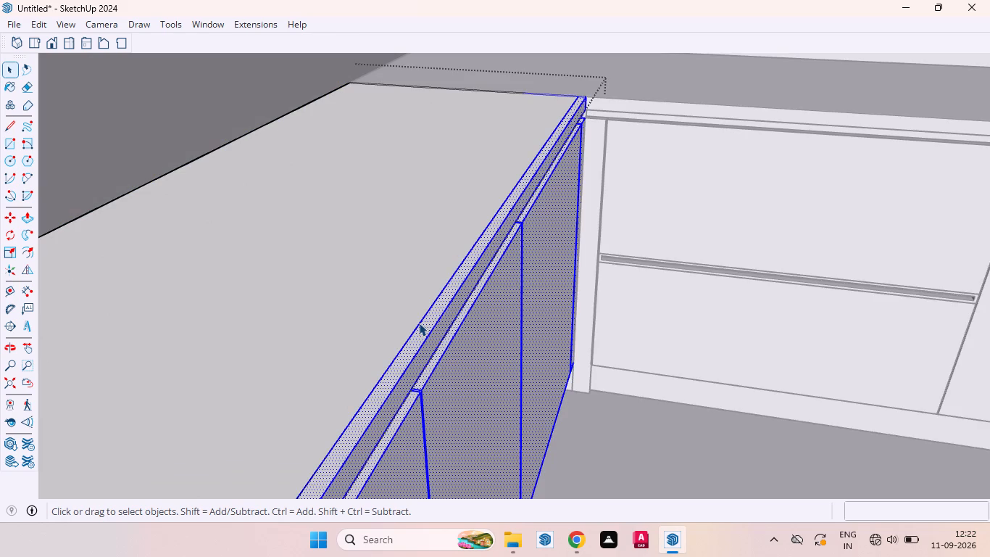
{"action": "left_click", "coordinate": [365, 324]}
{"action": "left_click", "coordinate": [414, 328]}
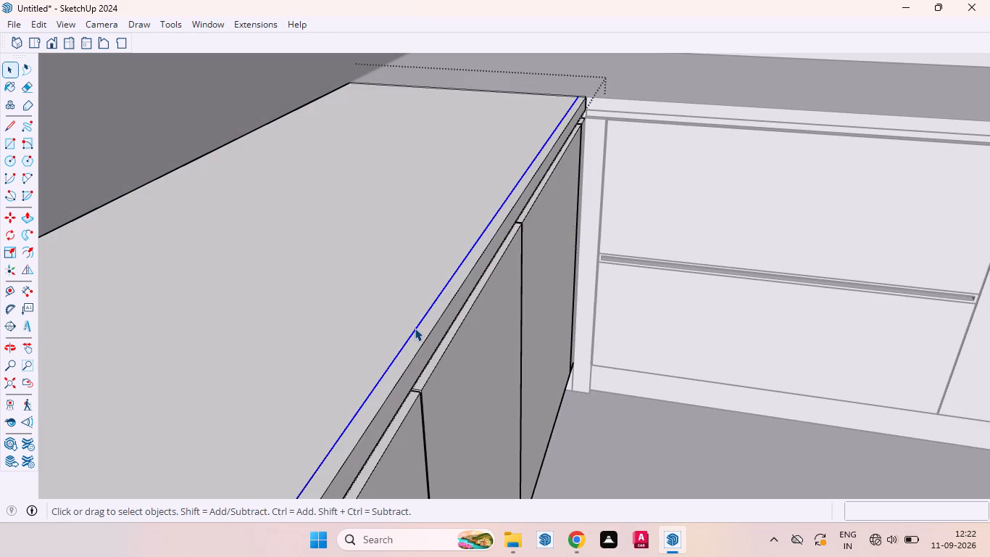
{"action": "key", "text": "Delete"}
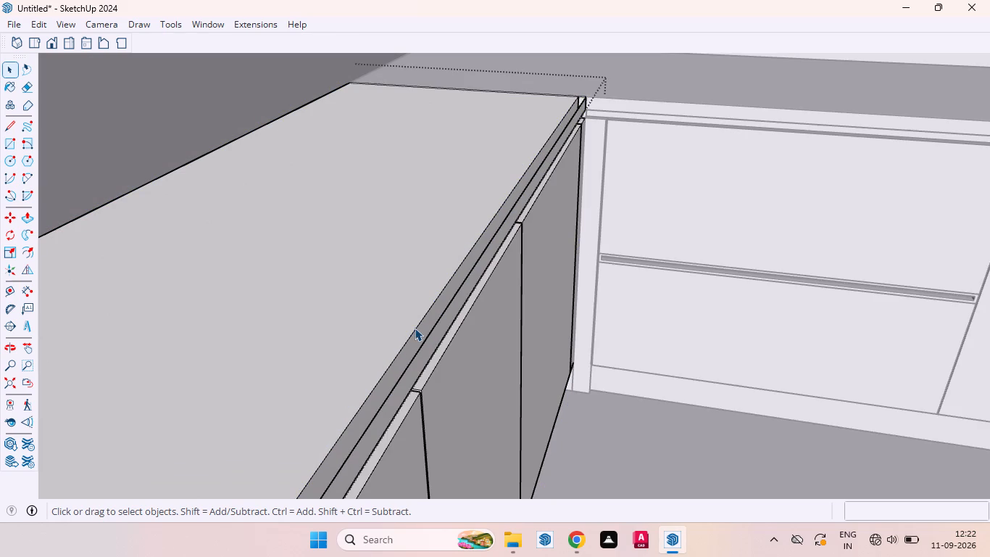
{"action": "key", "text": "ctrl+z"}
Delete the long line along the front of the three-door cabinet's worktop.
{"action": "scroll", "coordinate": [445, 297], "scroll_direction": "up", "scroll_amount": 1}
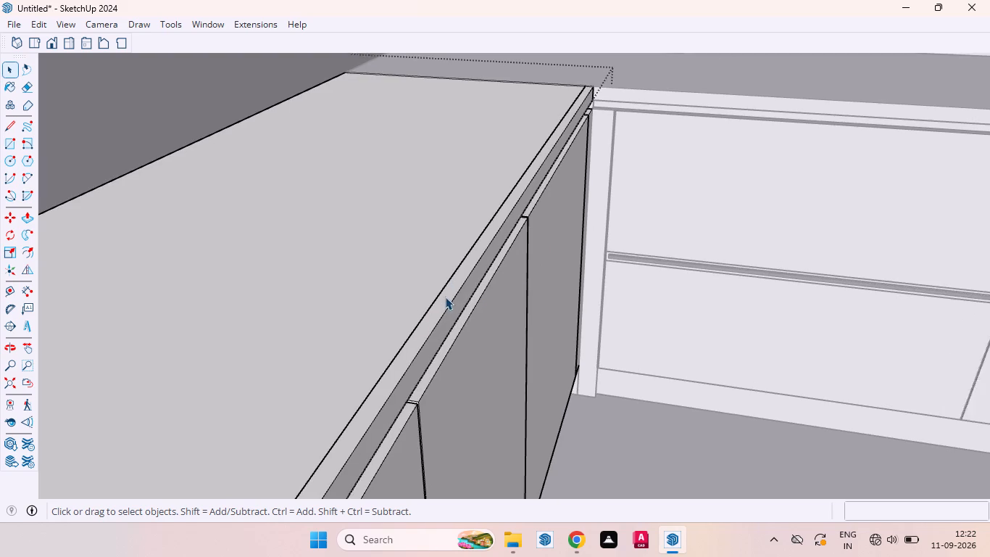
{"action": "scroll", "coordinate": [445, 297], "scroll_direction": "up", "scroll_amount": 2}
{"action": "left_click", "coordinate": [430, 308]}
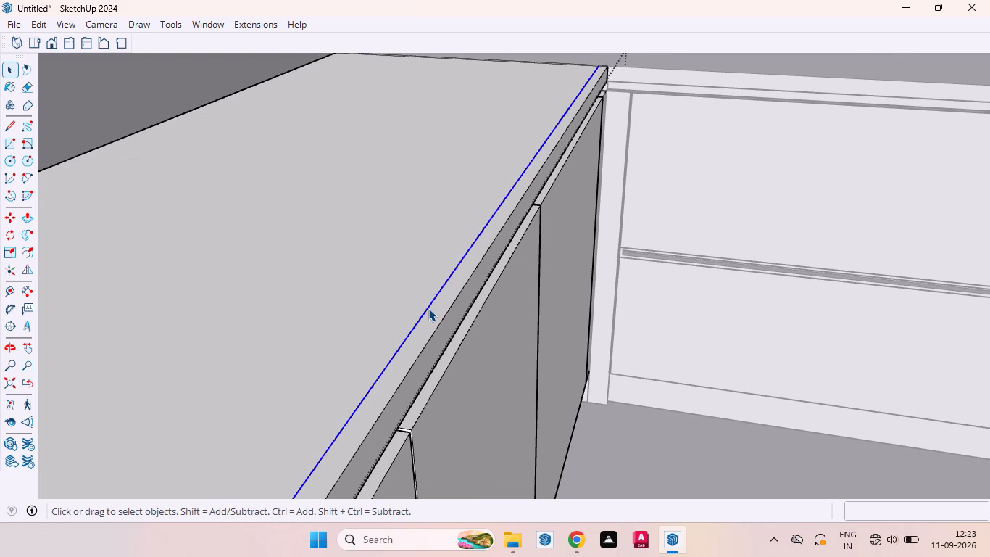
{"action": "key", "text": "Delete"}
Inside the nested body group of the three-door cabinet, pull the front face out about 11/16" below the worktop's front edge.
{"action": "scroll", "coordinate": [443, 305], "scroll_direction": "up", "scroll_amount": 5}
{"action": "middle_click_drag", "start_coordinate": [454, 297], "coordinate": [309, 330]}
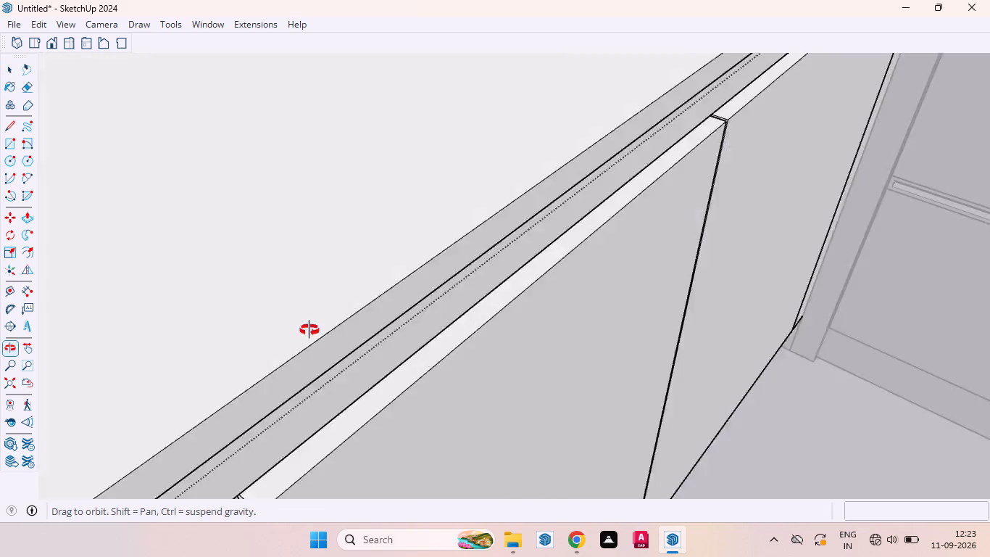
{"action": "middle_click_drag", "start_coordinate": [309, 330], "coordinate": [449, 314]}
{"action": "scroll", "coordinate": [419, 310], "scroll_direction": "up", "scroll_amount": 5}
{"action": "left_click", "coordinate": [415, 331]}
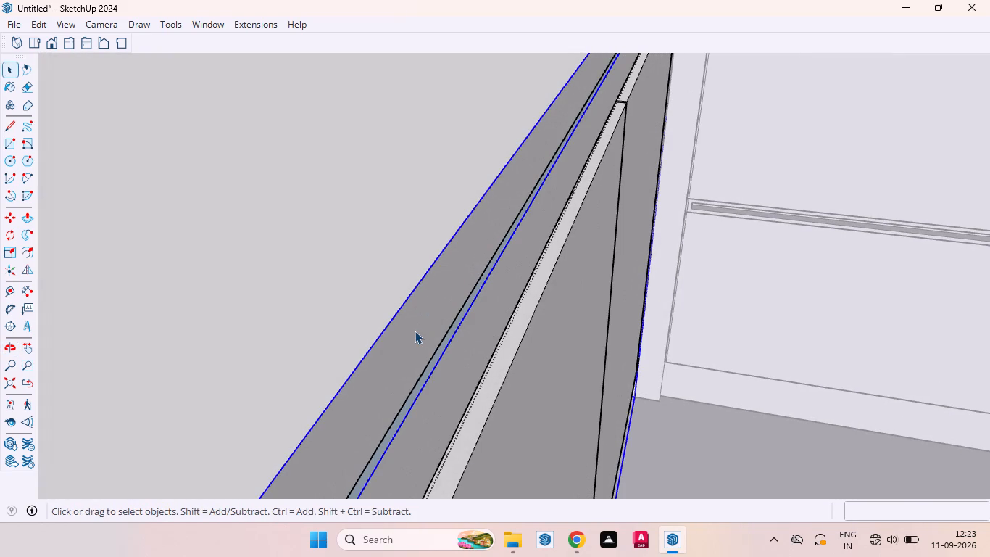
{"action": "double_click", "coordinate": [415, 331]}
{"action": "left_click", "coordinate": [409, 331]}
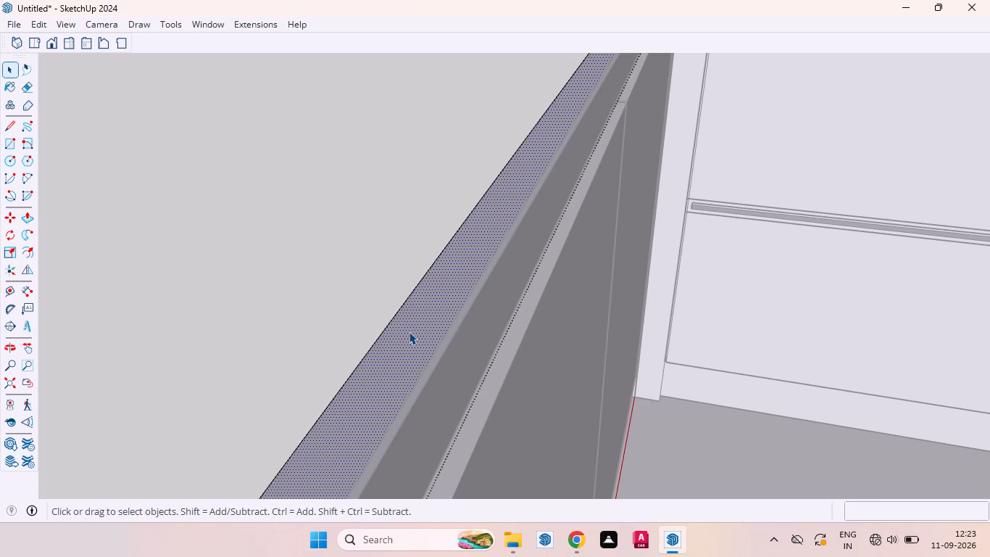
{"action": "key", "text": "p"}
{"action": "left_click", "coordinate": [409, 331]}
{"action": "left_click", "coordinate": [470, 324]}
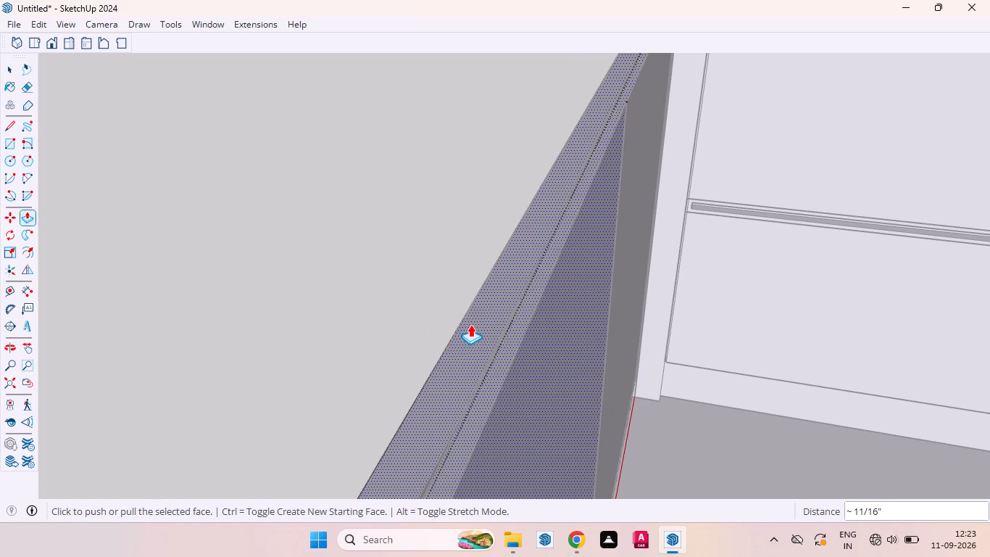
{"action": "key", "text": "space"}
{"action": "scroll", "coordinate": [512, 256], "scroll_direction": "down", "scroll_amount": 20}
{"action": "scroll", "coordinate": [512, 256], "scroll_direction": "down", "scroll_amount": 3}
{"action": "scroll", "coordinate": [575, 133], "scroll_direction": "up", "scroll_amount": 1}
{"action": "scroll", "coordinate": [575, 133], "scroll_direction": "down", "scroll_amount": 5}
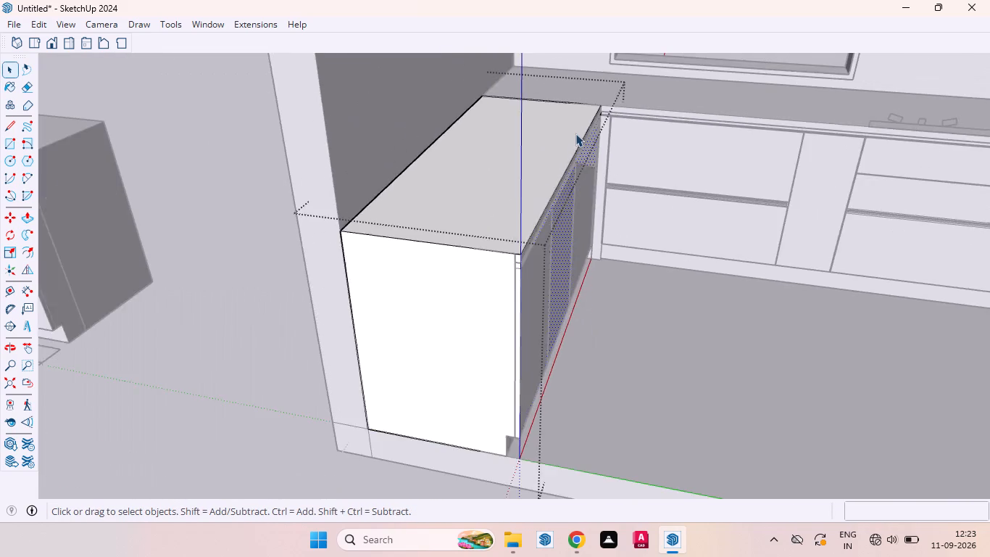
{"action": "left_click", "coordinate": [407, 453]}
Delete the short vertical edge across the worktop's thickness on the three-door cabinet's outer end.
{"action": "scroll", "coordinate": [566, 141], "scroll_direction": "up", "scroll_amount": 5}
{"action": "middle_click_drag", "start_coordinate": [583, 208], "coordinate": [438, 149]}
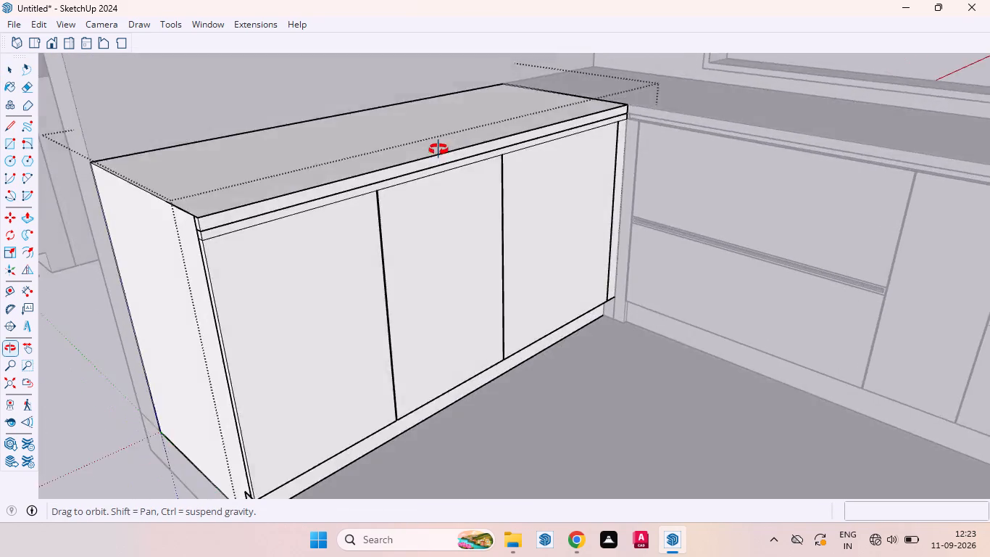
{"action": "middle_click_drag", "start_coordinate": [438, 149], "coordinate": [542, 134]}
{"action": "scroll", "coordinate": [419, 139], "scroll_direction": "up", "scroll_amount": 10}
{"action": "middle_click_drag", "start_coordinate": [378, 147], "coordinate": [436, 198]}
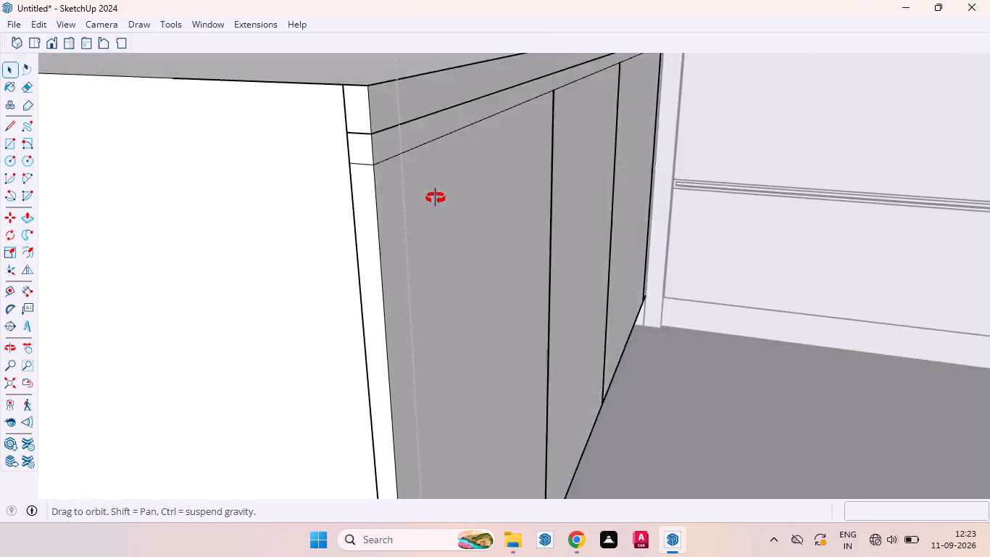
{"action": "middle_click_drag", "start_coordinate": [436, 198], "coordinate": [500, 216]}
{"action": "left_click", "coordinate": [317, 133]}
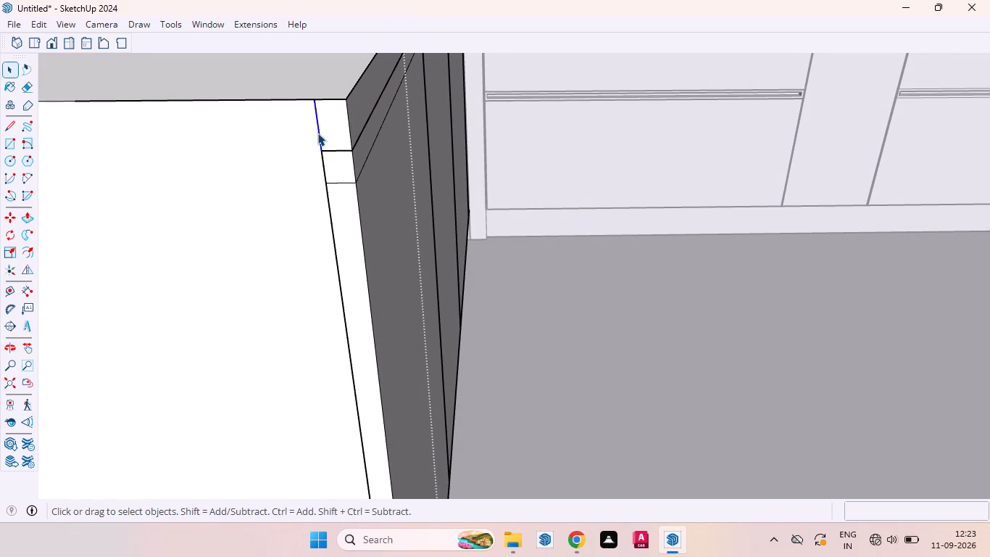
{"action": "key", "text": "Delete"}
Examine the three-door cabinet's front, worktop edge and outer end after the latest edits.
{"action": "middle_click_drag", "start_coordinate": [366, 149], "coordinate": [111, 75]}
{"action": "scroll", "coordinate": [491, 111], "scroll_direction": "down", "scroll_amount": 4}
{"action": "scroll", "coordinate": [531, 152], "scroll_direction": "up", "scroll_amount": 5}
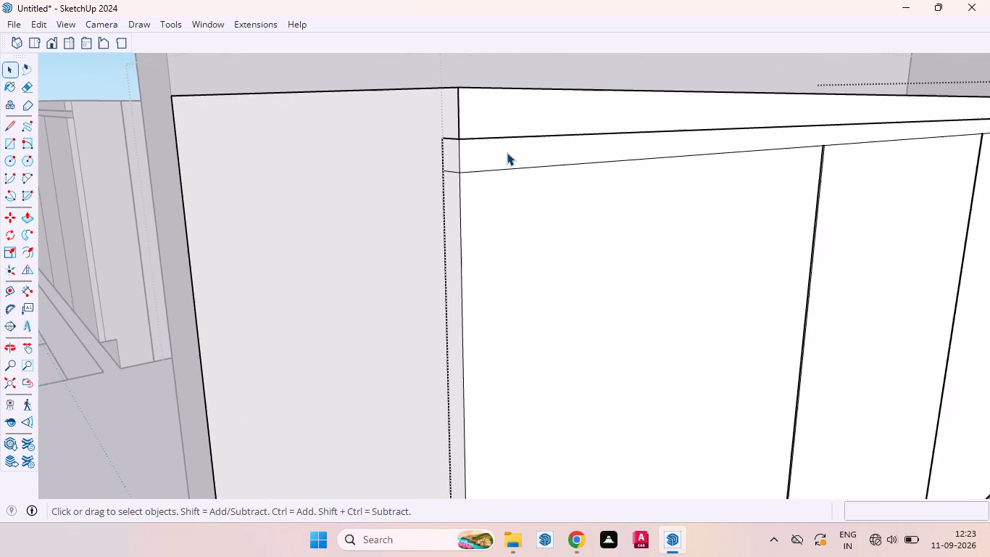
{"action": "left_click", "coordinate": [507, 152]}
{"action": "triple_click", "coordinate": [507, 152]}
{"action": "left_click", "coordinate": [507, 153]}
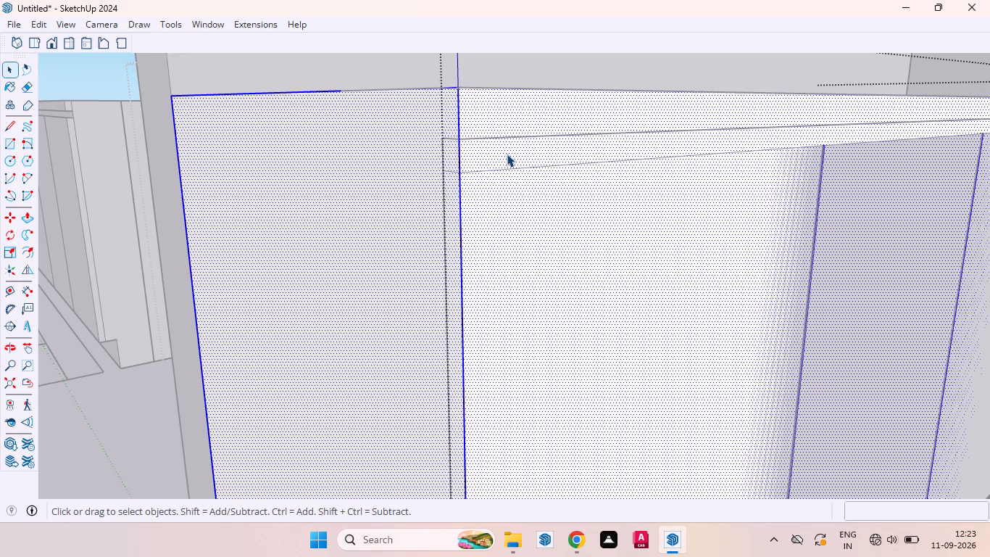
{"action": "scroll", "coordinate": [454, 187], "scroll_direction": "down", "scroll_amount": 8}
{"action": "scroll", "coordinate": [429, 193], "scroll_direction": "up", "scroll_amount": 1}
{"action": "scroll", "coordinate": [436, 188], "scroll_direction": "down", "scroll_amount": 2}
{"action": "left_click", "coordinate": [61, 393]}
{"action": "scroll", "coordinate": [400, 71], "scroll_direction": "down", "scroll_amount": 4}
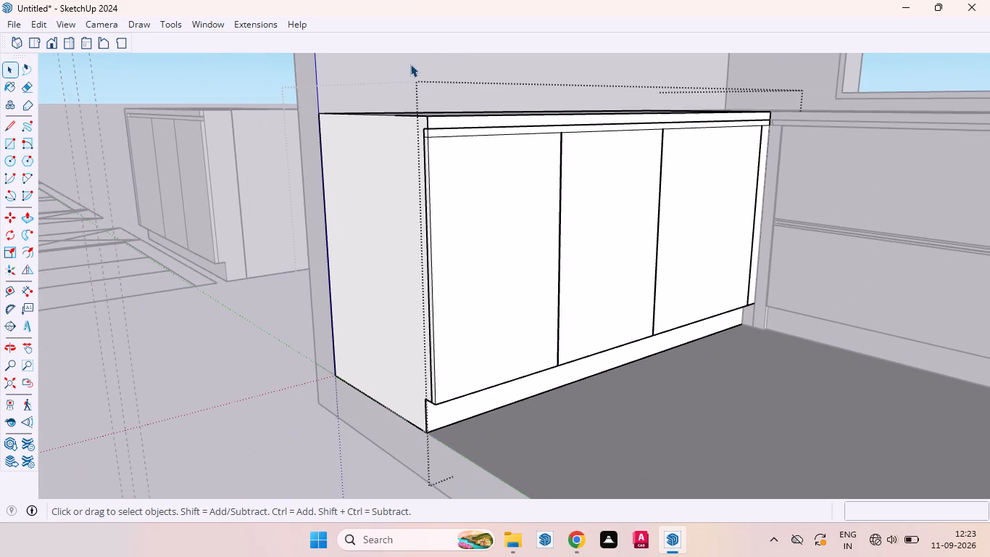
Undo the recent edits on the three-door cabinet, including the outer-end edge deletion and the body's front-face pull.
{"action": "key", "text": "ctrl+z"}
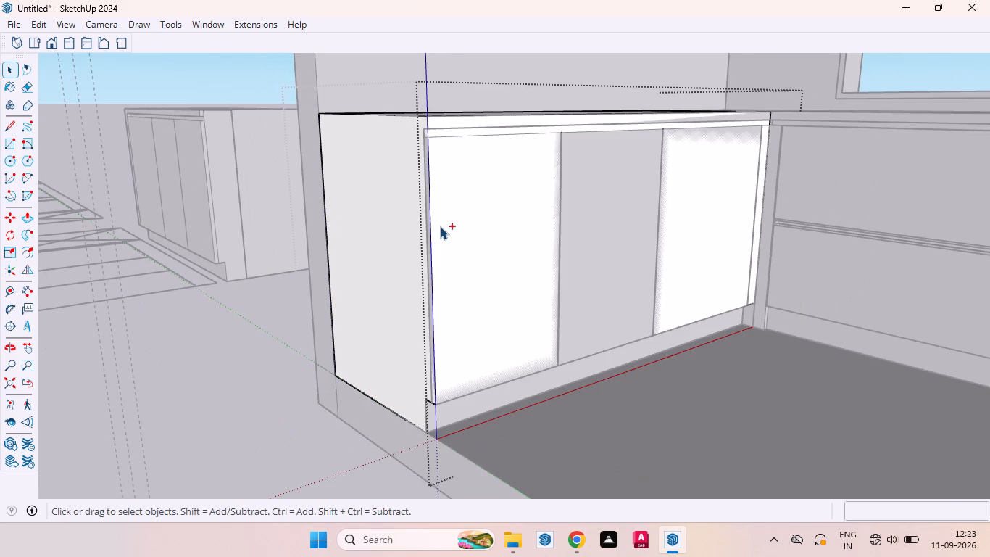
{"action": "key", "text": "ctrl+z"}
{"action": "key", "text": "ctrl+z"}
{"action": "key", "text": "ctrl+z"}
{"action": "key", "text": "ctrl+z"}
{"action": "key", "text": "space"}
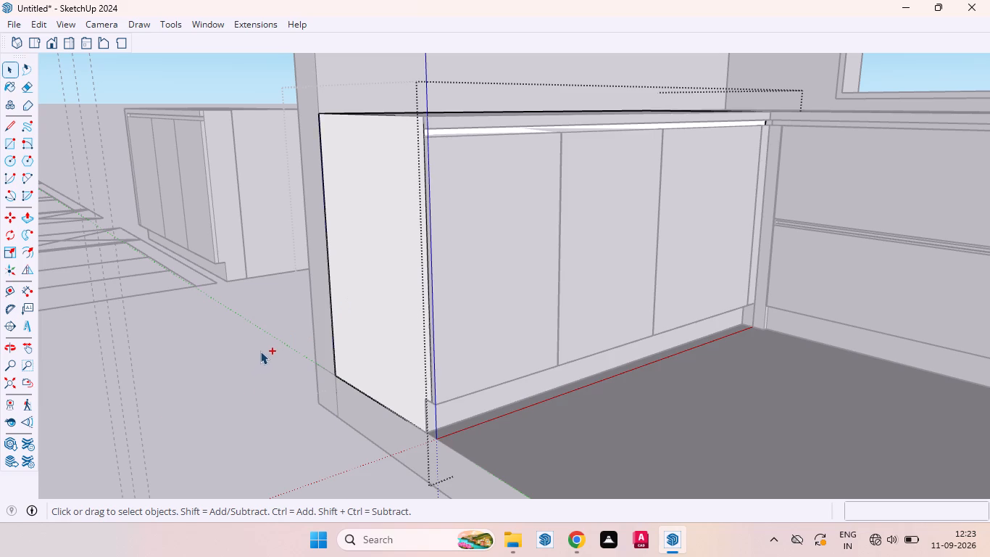
{"action": "key", "text": "ctrl+z"}
{"action": "left_click", "coordinate": [222, 396]}
Delete the overlapping short vertical edges in the groove below the worktop, at the inner corner between the three-door and drawer cabinets.
{"action": "scroll", "coordinate": [523, 108], "scroll_direction": "up", "scroll_amount": 9}
{"action": "middle_click_drag", "start_coordinate": [267, 165], "coordinate": [301, 162]}
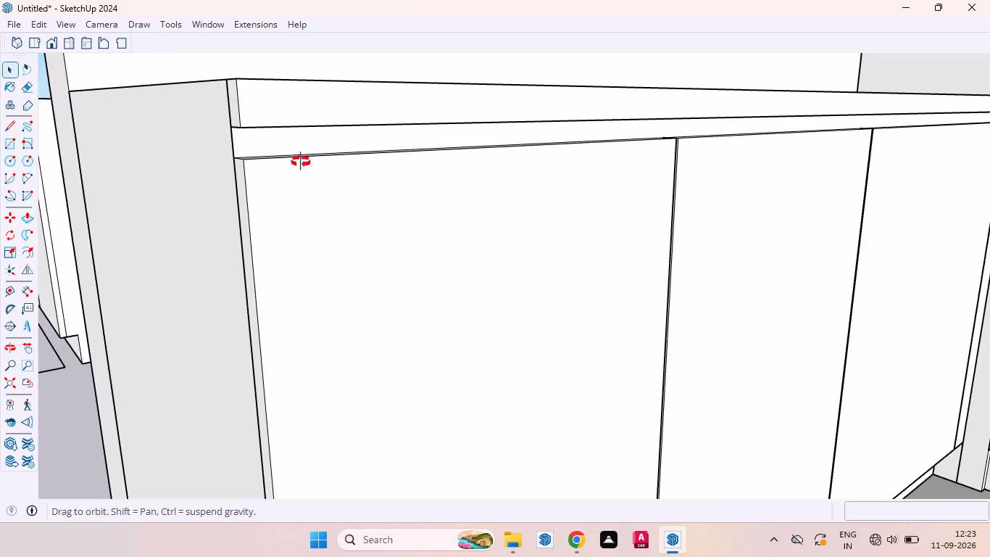
{"action": "scroll", "coordinate": [279, 162], "scroll_direction": "up", "scroll_amount": 1}
{"action": "middle_click_drag", "start_coordinate": [301, 162], "coordinate": [431, 180]}
{"action": "scroll", "coordinate": [382, 162], "scroll_direction": "down", "scroll_amount": 13}
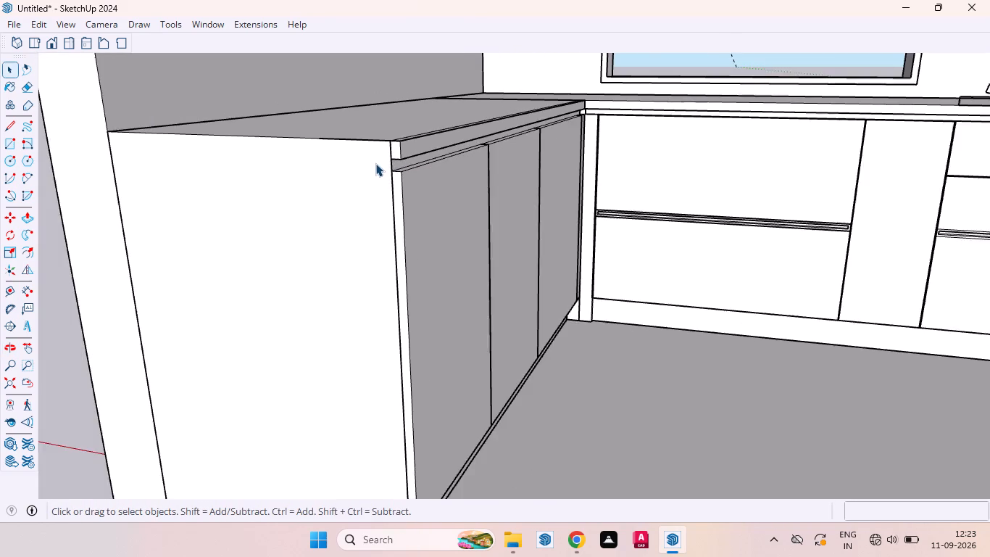
{"action": "scroll", "coordinate": [371, 165], "scroll_direction": "down", "scroll_amount": 7}
{"action": "scroll", "coordinate": [541, 110], "scroll_direction": "up", "scroll_amount": 20}
{"action": "scroll", "coordinate": [541, 110], "scroll_direction": "up", "scroll_amount": 3}
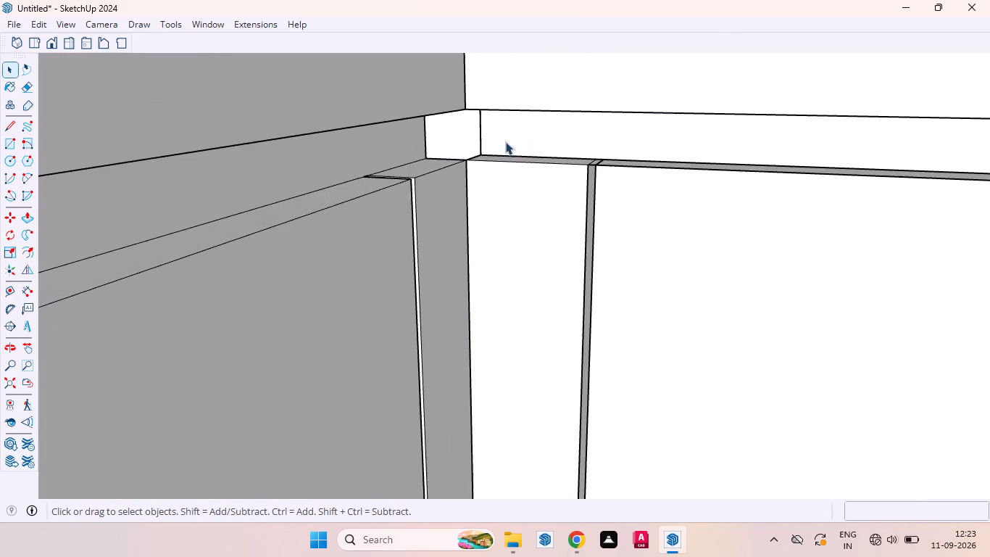
{"action": "scroll", "coordinate": [505, 141], "scroll_direction": "up", "scroll_amount": 5}
{"action": "scroll", "coordinate": [487, 147], "scroll_direction": "down", "scroll_amount": 2}
{"action": "scroll", "coordinate": [487, 147], "scroll_direction": "up", "scroll_amount": 2}
{"action": "left_click", "coordinate": [475, 131]}
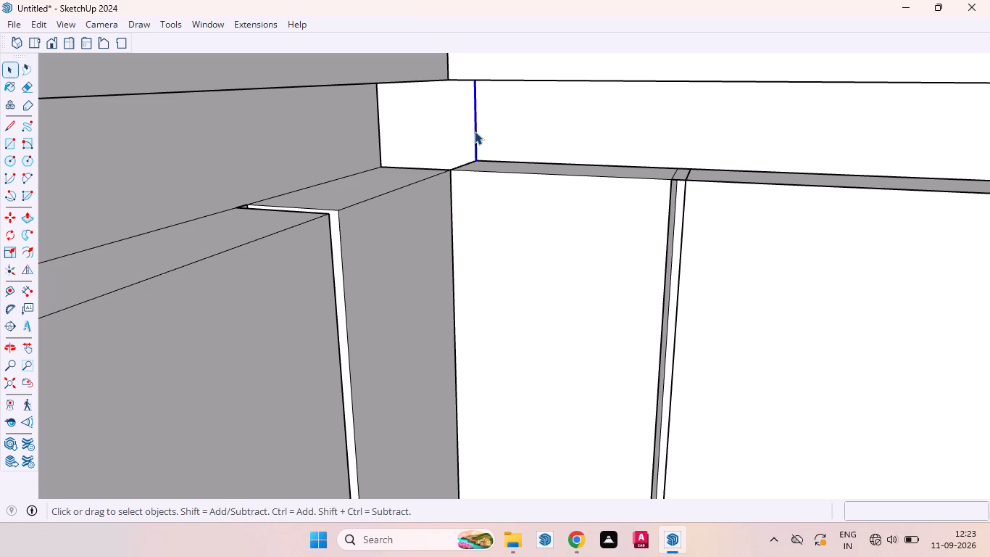
{"action": "key", "text": "Delete"}
{"action": "left_click", "coordinate": [475, 131]}
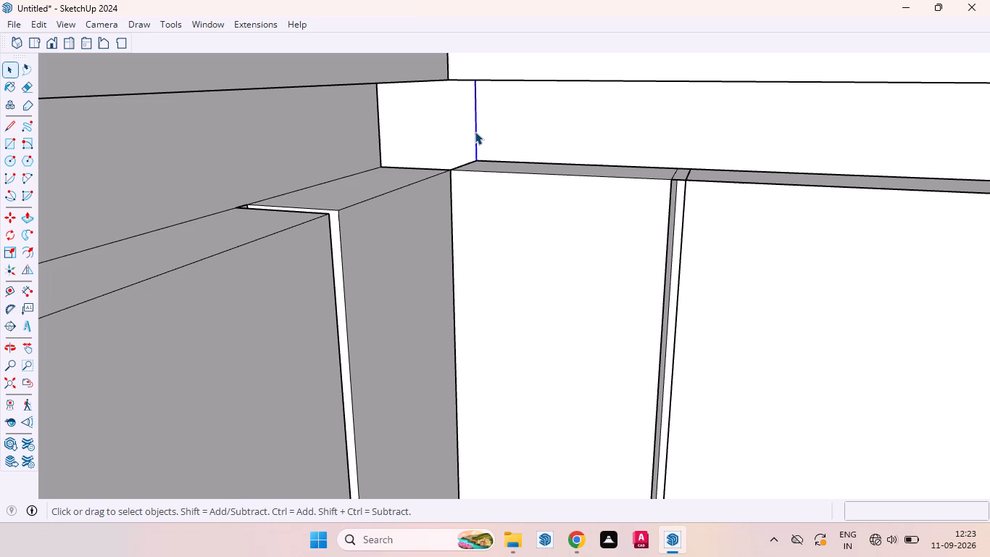
{"action": "key", "text": "Delete"}
{"action": "left_click", "coordinate": [475, 131]}
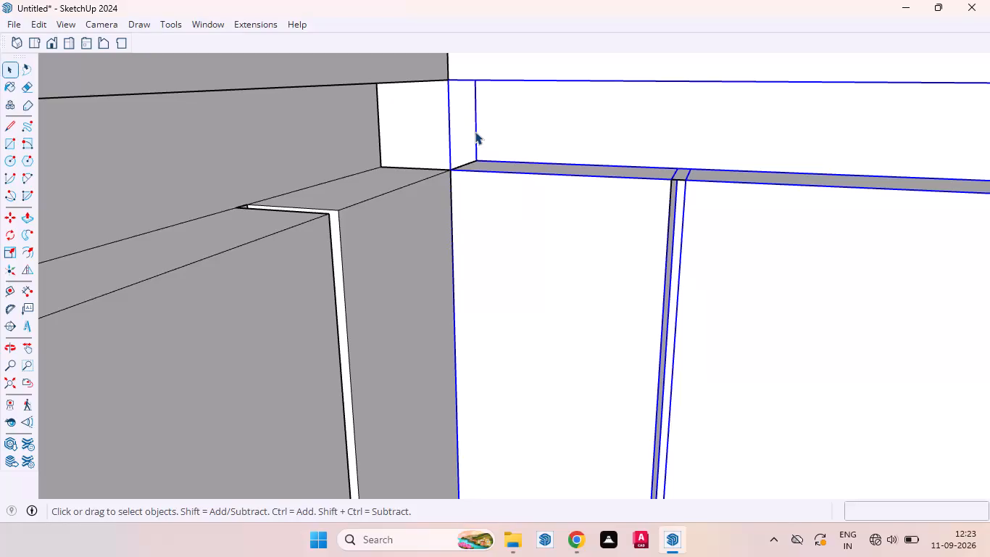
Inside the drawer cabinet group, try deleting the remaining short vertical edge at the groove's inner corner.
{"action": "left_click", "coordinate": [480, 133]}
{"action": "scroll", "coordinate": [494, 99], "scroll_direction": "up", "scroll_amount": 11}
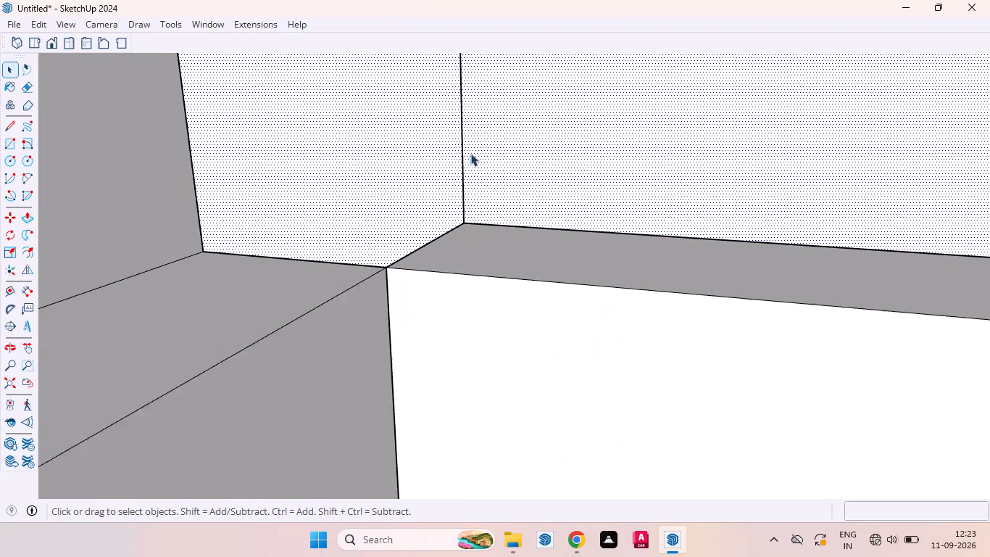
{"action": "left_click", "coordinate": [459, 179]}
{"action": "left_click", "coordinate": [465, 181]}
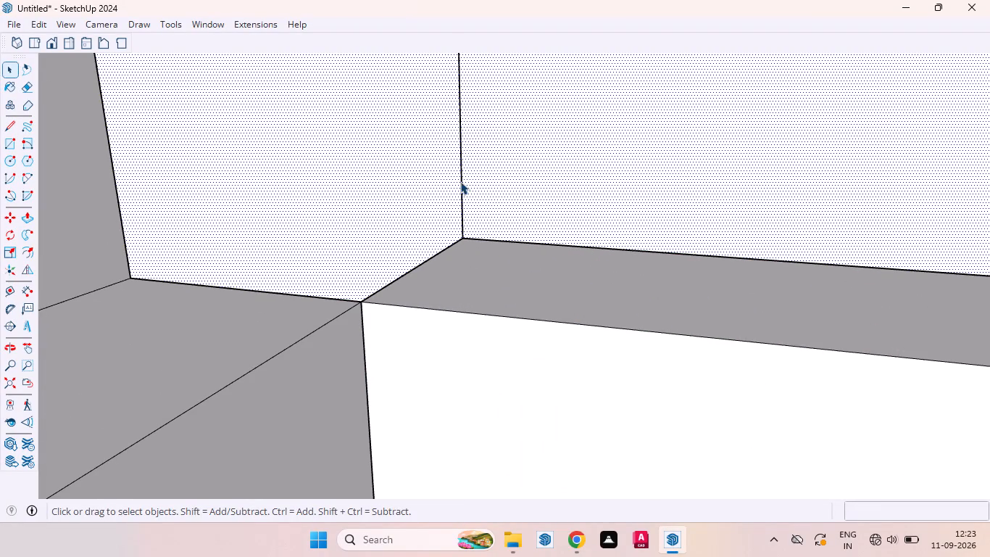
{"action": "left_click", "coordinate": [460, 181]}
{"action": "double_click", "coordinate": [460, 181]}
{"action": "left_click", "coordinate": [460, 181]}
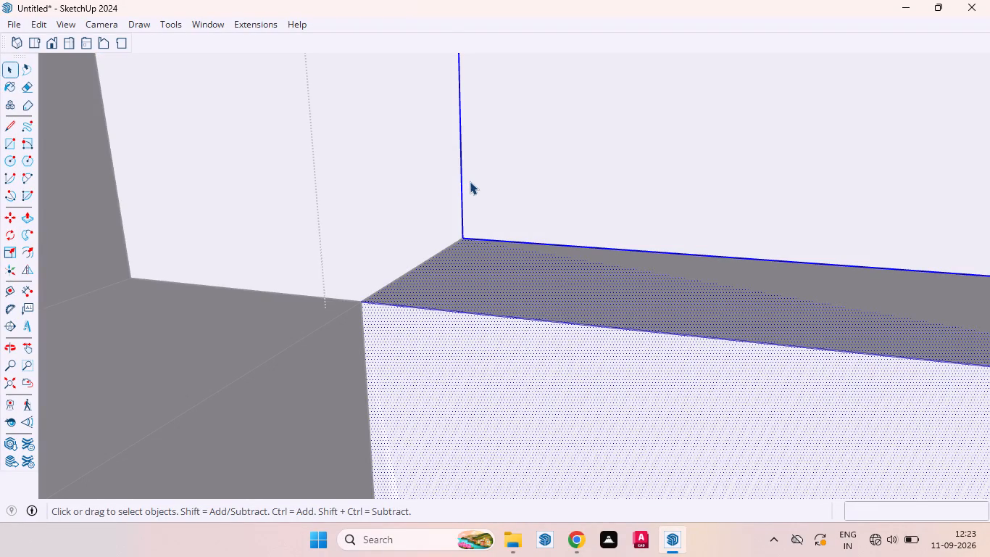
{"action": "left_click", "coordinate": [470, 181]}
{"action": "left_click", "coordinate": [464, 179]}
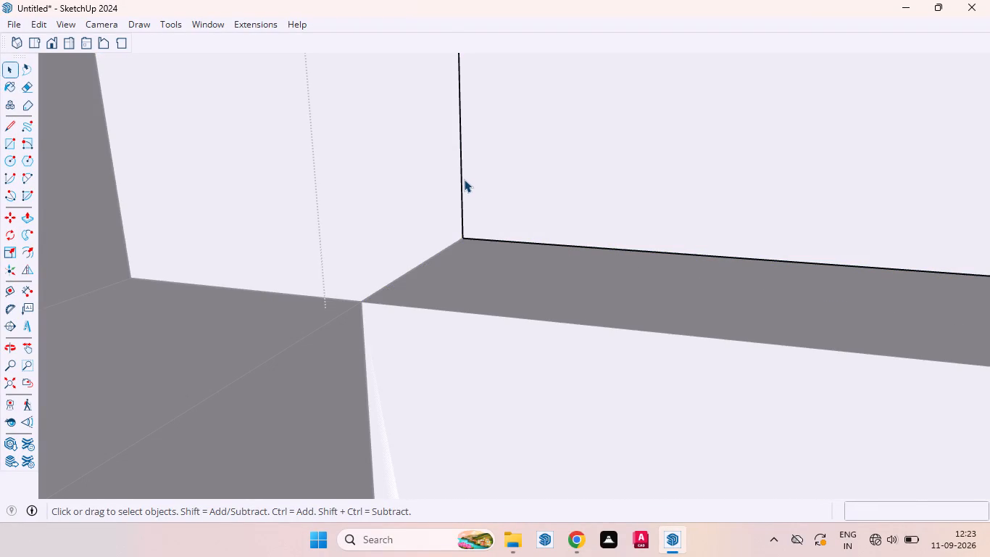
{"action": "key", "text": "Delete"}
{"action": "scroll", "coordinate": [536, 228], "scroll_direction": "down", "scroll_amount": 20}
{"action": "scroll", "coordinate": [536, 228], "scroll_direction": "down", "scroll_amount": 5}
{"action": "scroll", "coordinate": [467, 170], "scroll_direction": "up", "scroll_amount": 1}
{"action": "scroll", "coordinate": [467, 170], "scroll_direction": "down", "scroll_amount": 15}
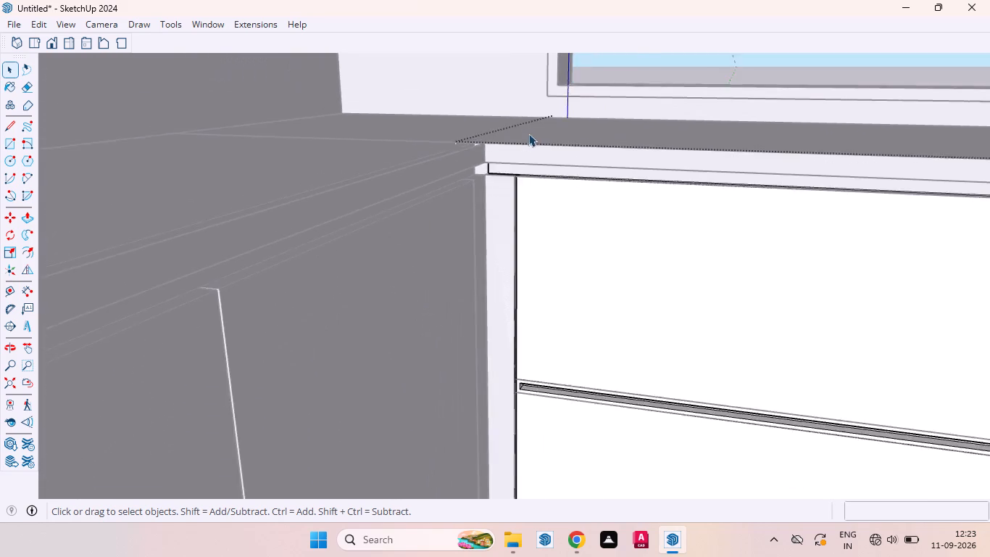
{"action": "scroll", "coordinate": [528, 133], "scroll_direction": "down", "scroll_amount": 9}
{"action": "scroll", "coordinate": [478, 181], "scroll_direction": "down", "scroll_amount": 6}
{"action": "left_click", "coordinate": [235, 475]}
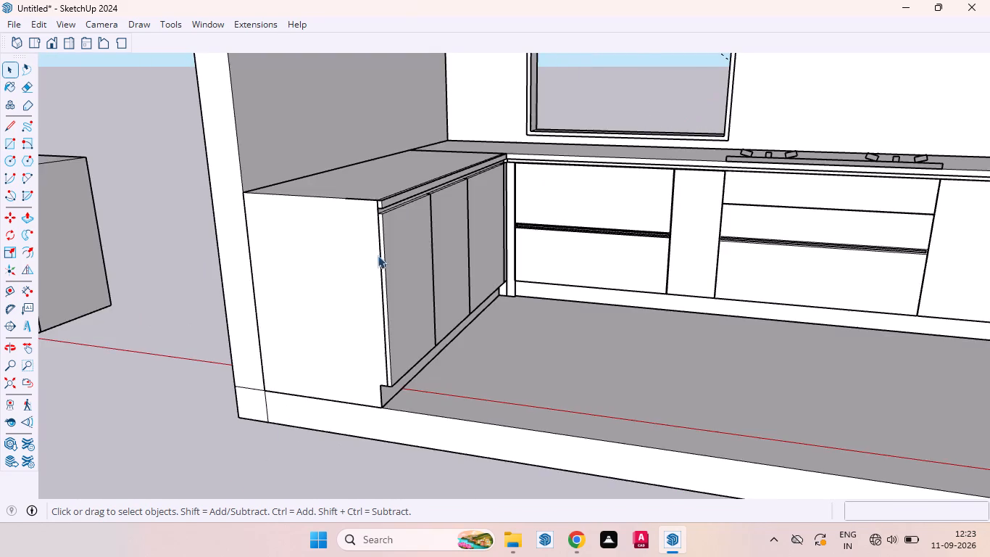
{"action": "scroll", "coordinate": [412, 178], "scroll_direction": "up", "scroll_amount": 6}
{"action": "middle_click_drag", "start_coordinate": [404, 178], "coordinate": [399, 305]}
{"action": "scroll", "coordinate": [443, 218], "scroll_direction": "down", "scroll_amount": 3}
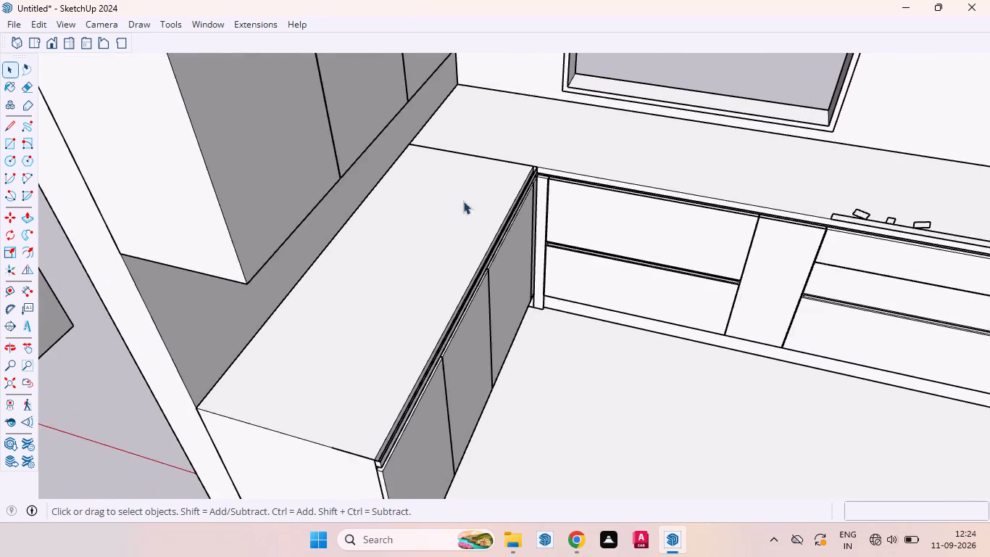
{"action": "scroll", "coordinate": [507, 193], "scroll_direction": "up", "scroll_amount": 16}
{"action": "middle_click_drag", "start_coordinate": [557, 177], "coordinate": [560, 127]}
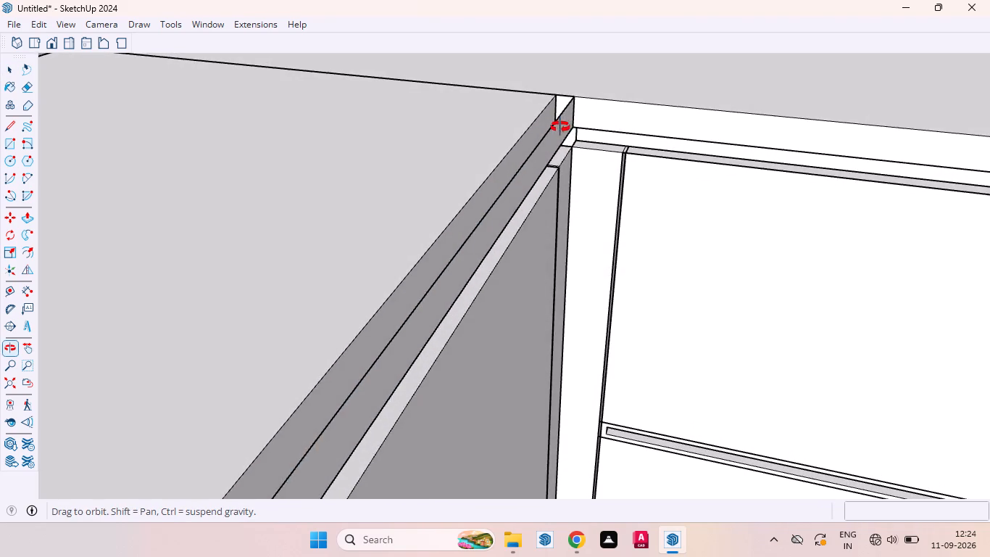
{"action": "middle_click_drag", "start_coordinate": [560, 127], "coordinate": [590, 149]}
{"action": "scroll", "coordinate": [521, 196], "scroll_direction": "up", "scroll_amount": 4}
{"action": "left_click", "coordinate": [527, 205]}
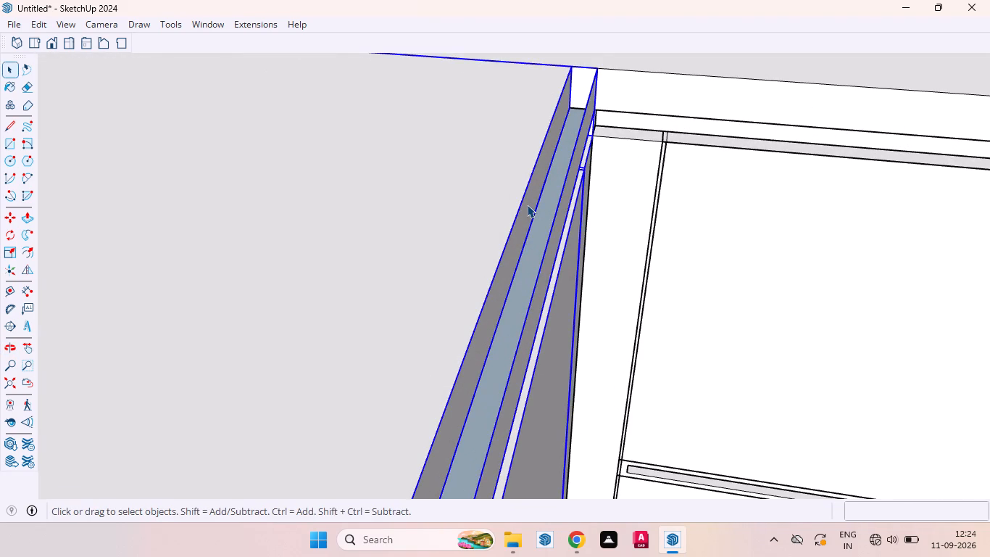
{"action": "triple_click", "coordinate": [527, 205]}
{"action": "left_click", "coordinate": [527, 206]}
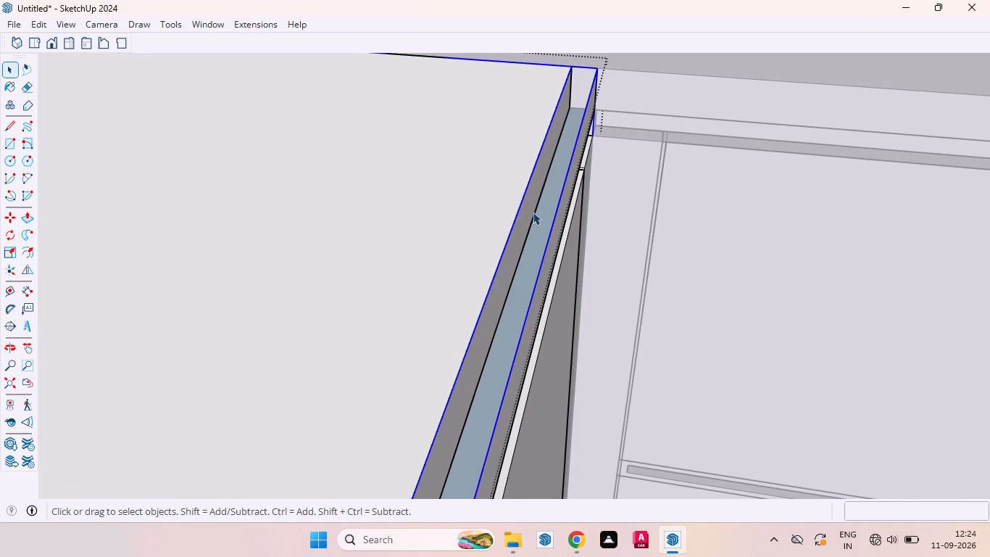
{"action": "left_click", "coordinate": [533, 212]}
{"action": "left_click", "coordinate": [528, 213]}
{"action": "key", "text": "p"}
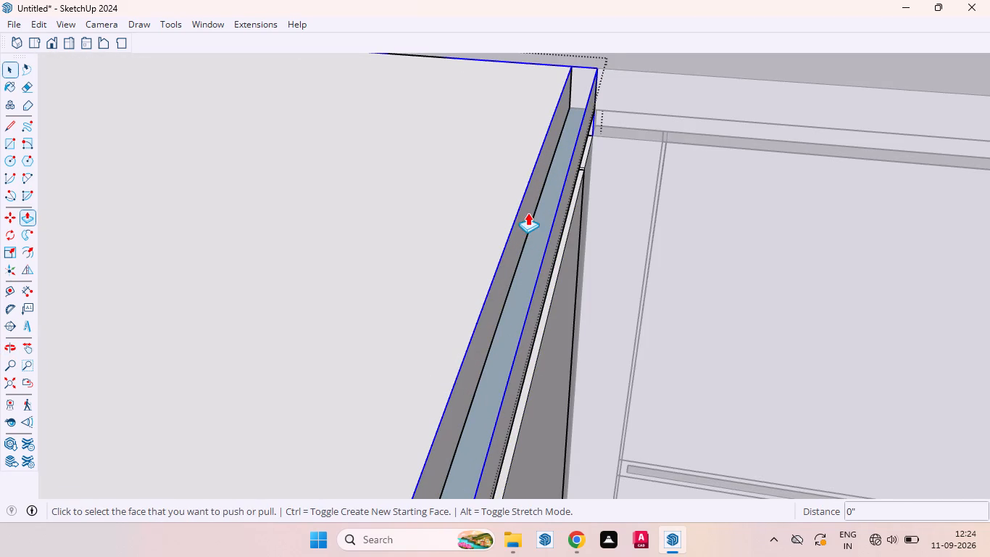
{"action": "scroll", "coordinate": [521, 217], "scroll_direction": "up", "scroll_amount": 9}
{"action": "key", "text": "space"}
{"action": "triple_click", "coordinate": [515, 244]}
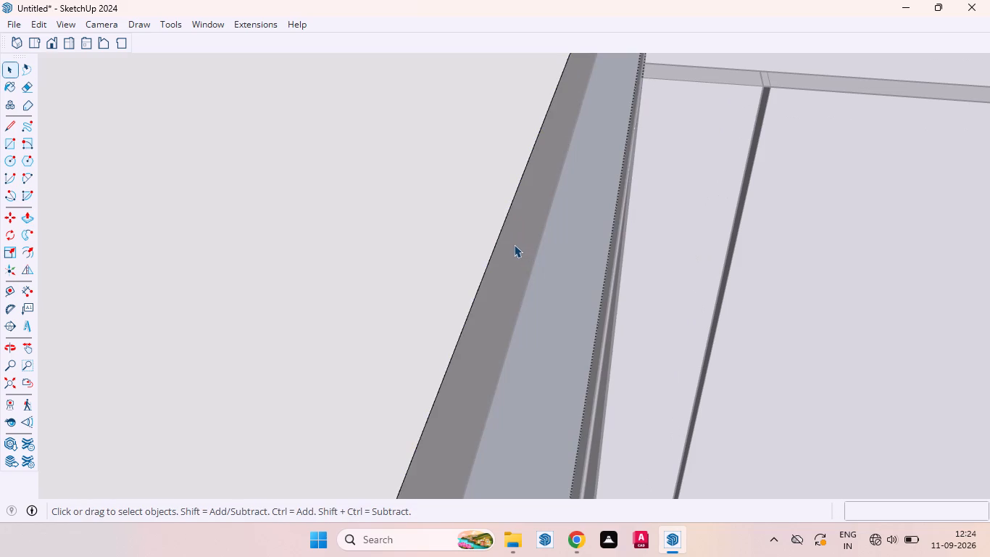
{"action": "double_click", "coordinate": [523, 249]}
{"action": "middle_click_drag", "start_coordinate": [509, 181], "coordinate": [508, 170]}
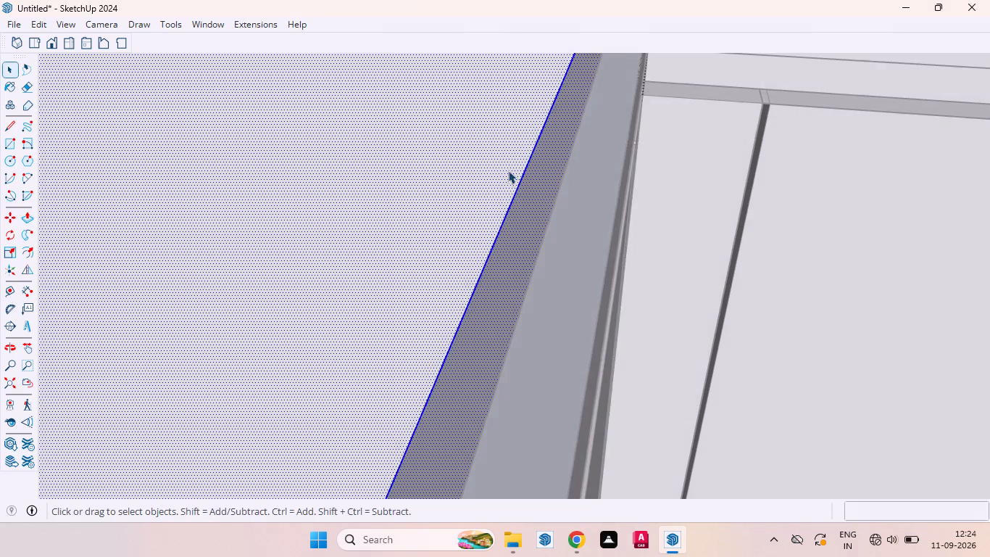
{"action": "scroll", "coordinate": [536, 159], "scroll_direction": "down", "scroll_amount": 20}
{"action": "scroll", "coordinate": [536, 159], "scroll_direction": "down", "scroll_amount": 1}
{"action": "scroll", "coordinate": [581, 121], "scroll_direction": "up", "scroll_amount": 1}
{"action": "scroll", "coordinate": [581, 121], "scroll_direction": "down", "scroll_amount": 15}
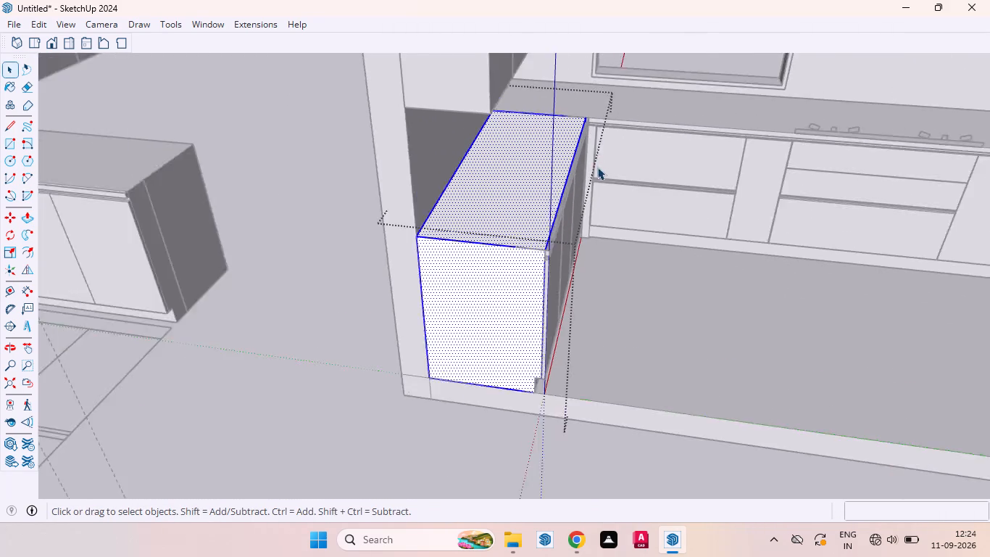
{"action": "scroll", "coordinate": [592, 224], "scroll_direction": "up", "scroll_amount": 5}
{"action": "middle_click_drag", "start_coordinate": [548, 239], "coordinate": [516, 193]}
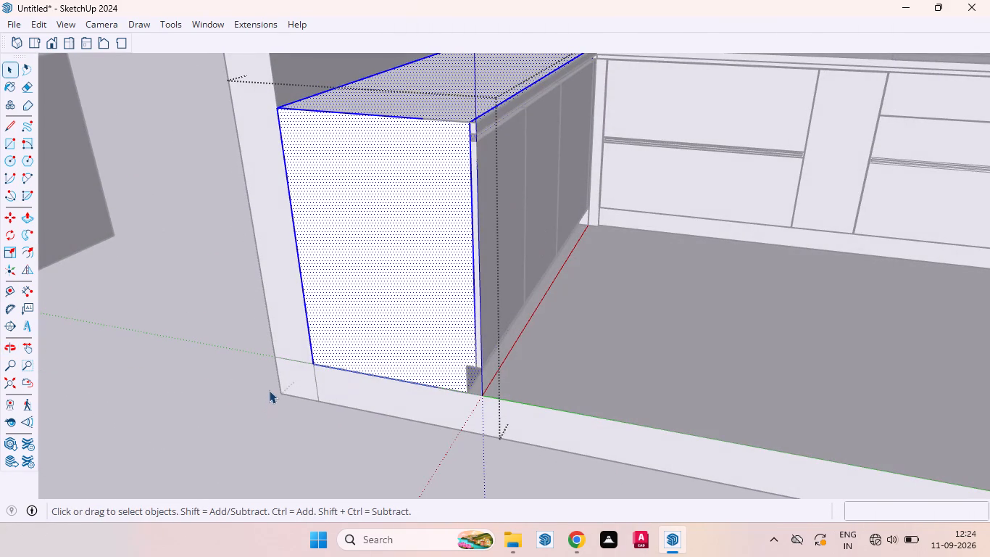
Undo the latest changes back to the state before the drawer cabinet group was opened.
{"action": "key", "text": "ctrl+z"}
{"action": "key", "text": "ctrl+z"}
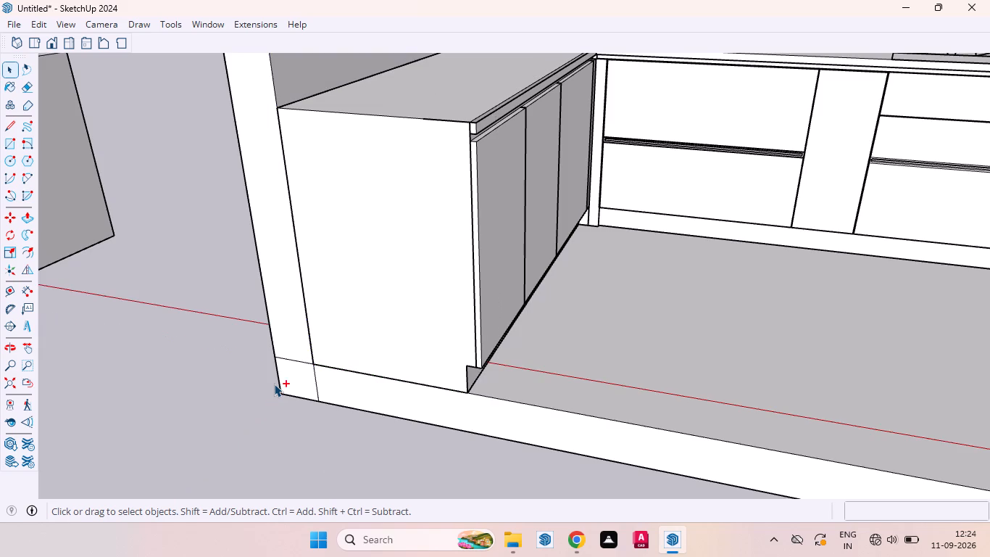
{"action": "key", "text": "ctrl+z"}
{"action": "key", "text": "ctrl+z"}
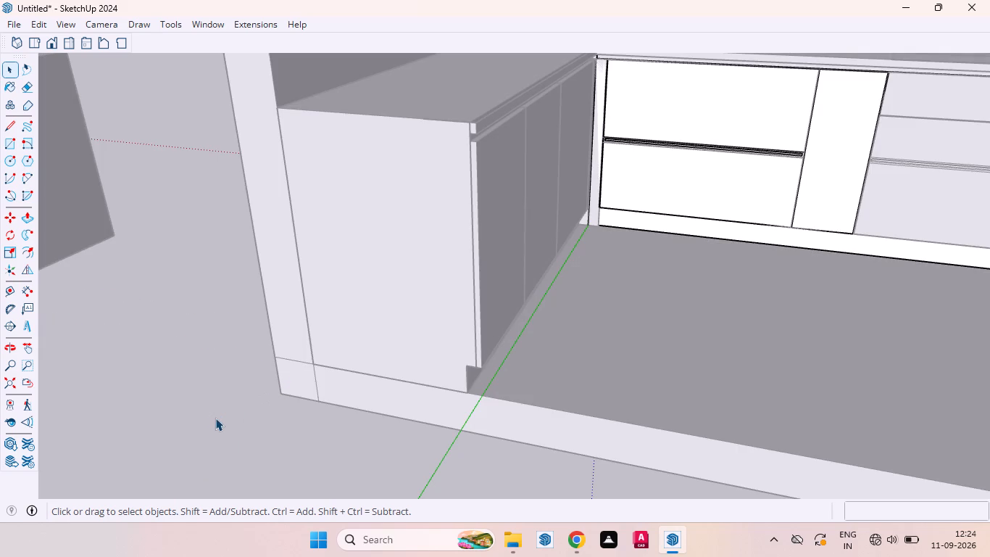
{"action": "key", "text": "ctrl+z"}
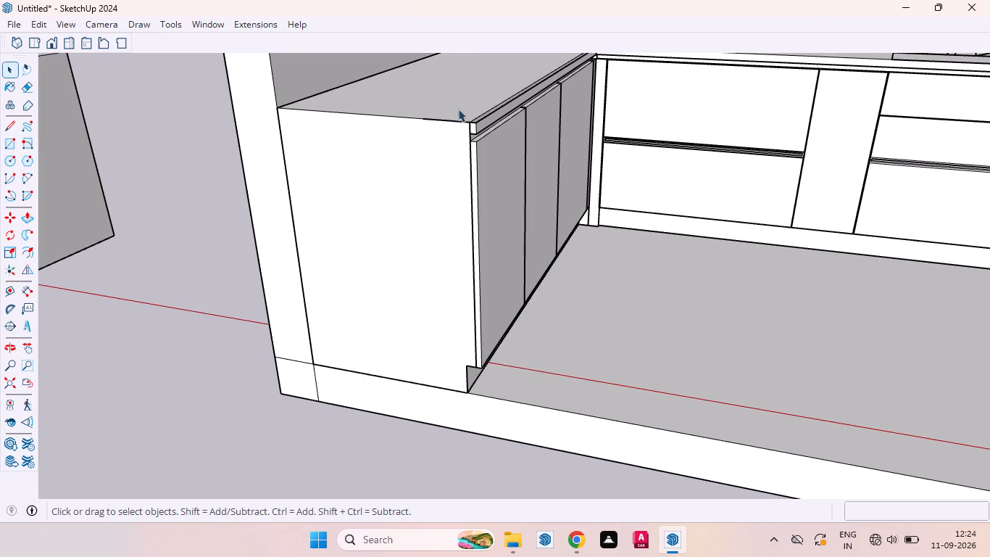
Push/pull the narrow strip face along the front edge of the three-door cabinet's worktop by about 11/16", to the worktop's edge.
{"action": "scroll", "coordinate": [465, 89], "scroll_direction": "up", "scroll_amount": 5}
{"action": "middle_click_drag", "start_coordinate": [490, 133], "coordinate": [478, 276]}
{"action": "scroll", "coordinate": [475, 249], "scroll_direction": "up", "scroll_amount": 1}
{"action": "scroll", "coordinate": [478, 237], "scroll_direction": "down", "scroll_amount": 6}
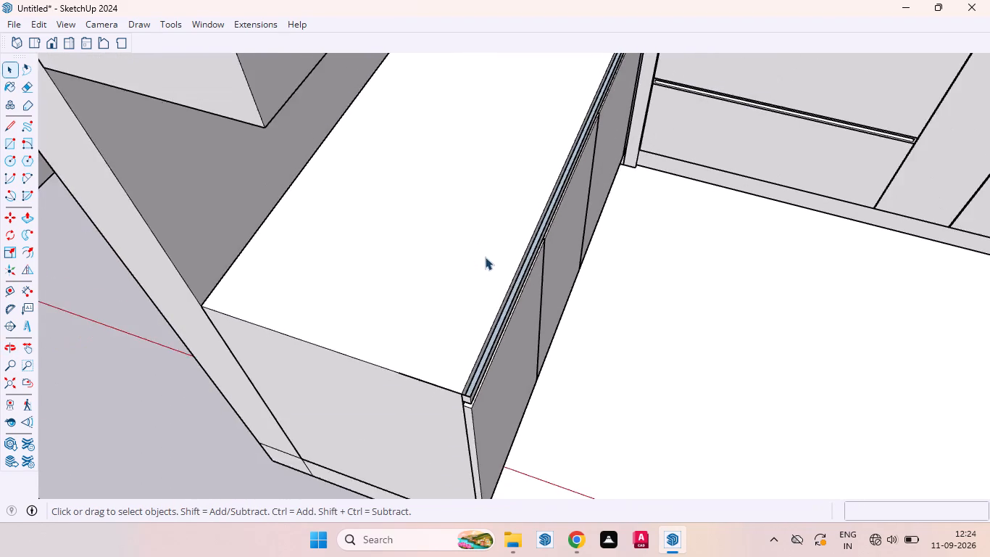
{"action": "scroll", "coordinate": [486, 277], "scroll_direction": "down", "scroll_amount": 6}
{"action": "scroll", "coordinate": [511, 276], "scroll_direction": "up", "scroll_amount": 15}
{"action": "middle_click_drag", "start_coordinate": [454, 347], "coordinate": [475, 352]}
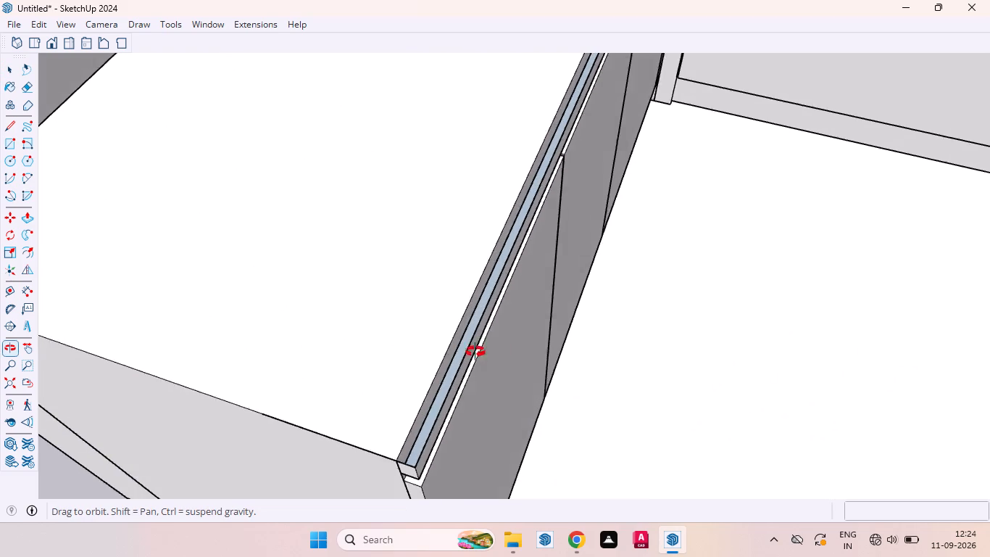
{"action": "middle_click_drag", "start_coordinate": [475, 352], "coordinate": [644, 304]}
{"action": "scroll", "coordinate": [477, 352], "scroll_direction": "up", "scroll_amount": 9}
{"action": "scroll", "coordinate": [475, 352], "scroll_direction": "down", "scroll_amount": 3}
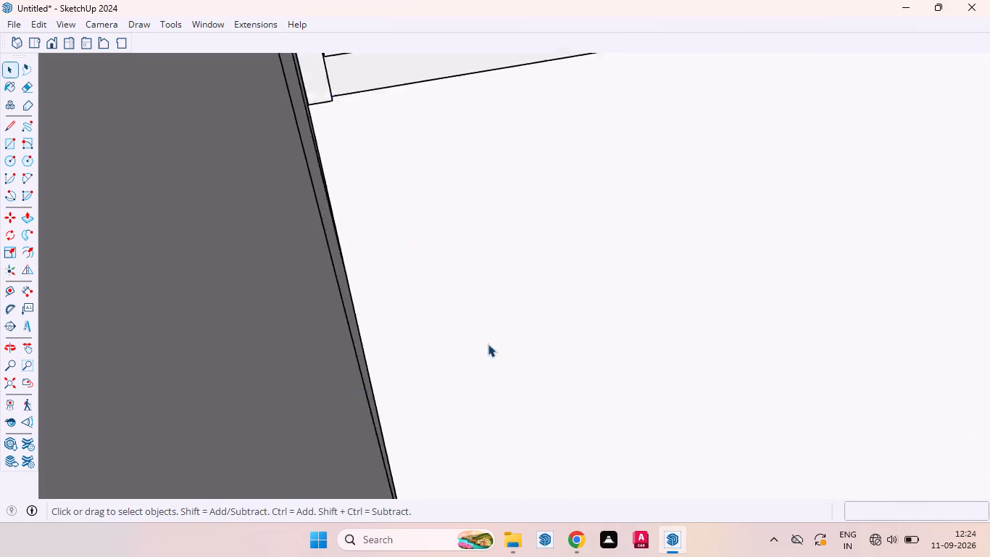
{"action": "scroll", "coordinate": [488, 344], "scroll_direction": "down", "scroll_amount": 3}
{"action": "scroll", "coordinate": [462, 347], "scroll_direction": "up", "scroll_amount": 3}
{"action": "left_click", "coordinate": [475, 350]}
{"action": "triple_click", "coordinate": [492, 344]}
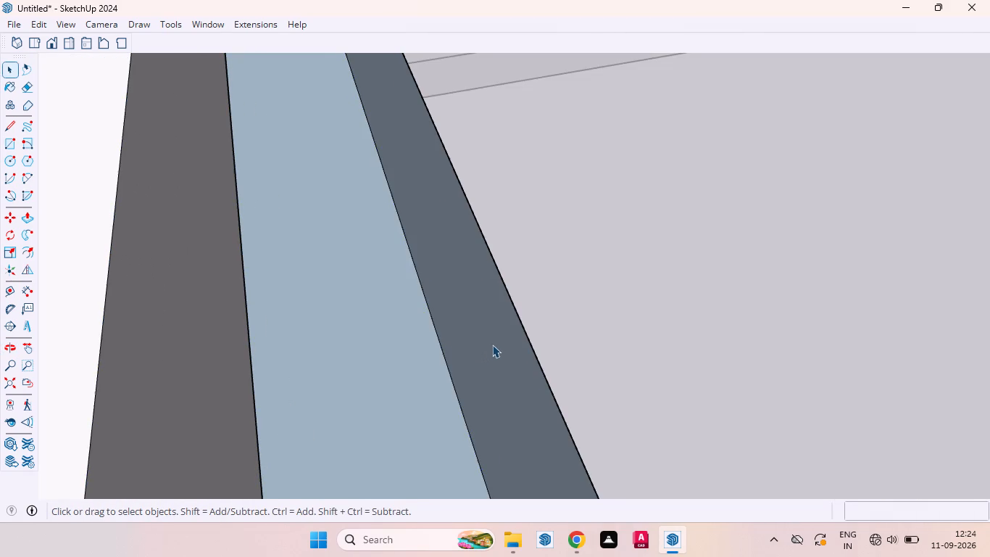
{"action": "left_click", "coordinate": [493, 344]}
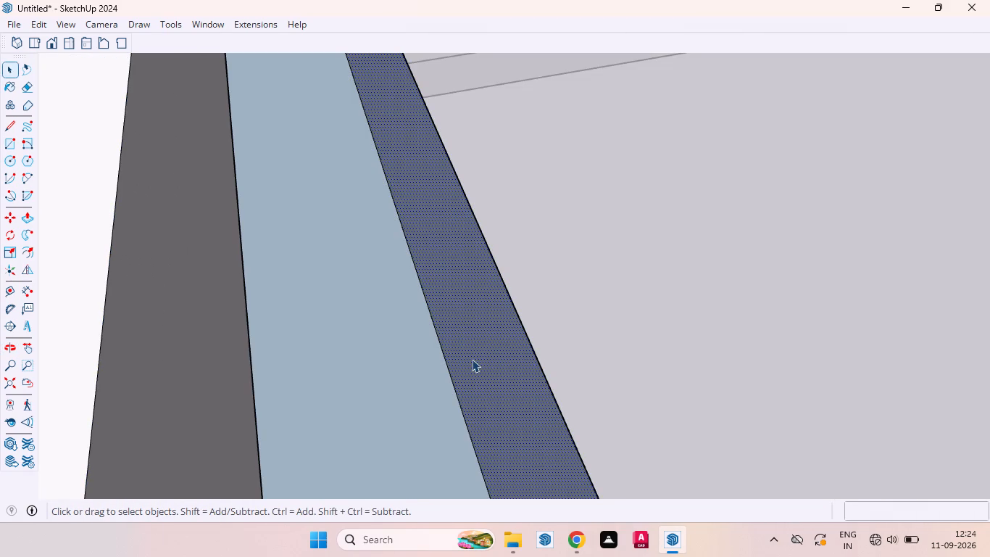
{"action": "key", "text": "p"}
{"action": "left_click", "coordinate": [486, 357]}
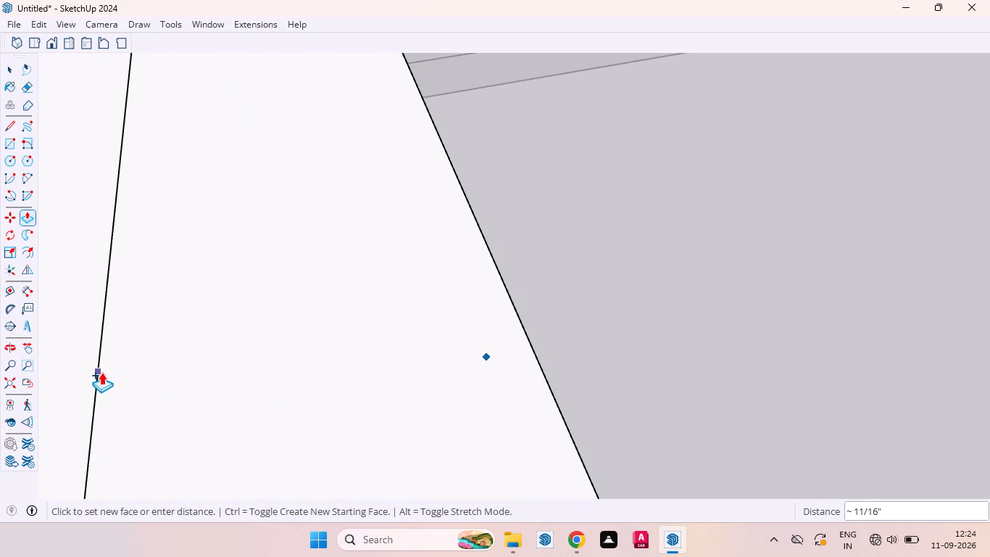
{"action": "left_click", "coordinate": [101, 372]}
{"action": "scroll", "coordinate": [320, 323], "scroll_direction": "down", "scroll_amount": 19}
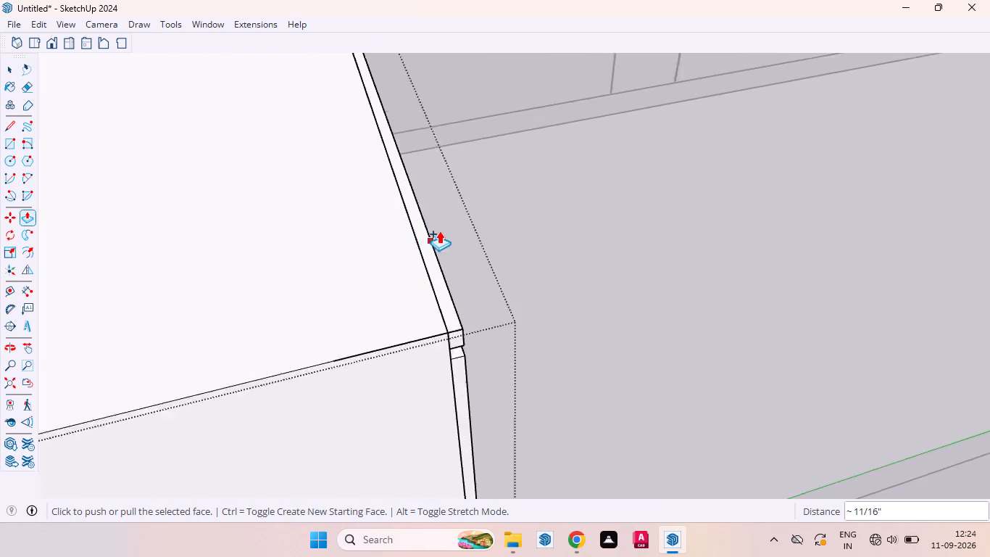
{"action": "scroll", "coordinate": [439, 231], "scroll_direction": "down", "scroll_amount": 7}
{"action": "key", "text": "space"}
{"action": "left_click", "coordinate": [528, 455]}
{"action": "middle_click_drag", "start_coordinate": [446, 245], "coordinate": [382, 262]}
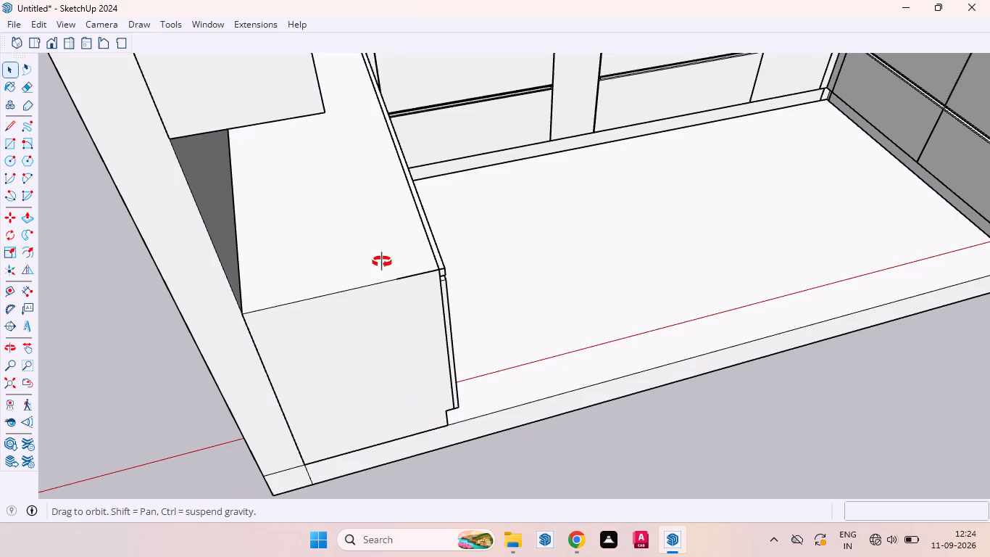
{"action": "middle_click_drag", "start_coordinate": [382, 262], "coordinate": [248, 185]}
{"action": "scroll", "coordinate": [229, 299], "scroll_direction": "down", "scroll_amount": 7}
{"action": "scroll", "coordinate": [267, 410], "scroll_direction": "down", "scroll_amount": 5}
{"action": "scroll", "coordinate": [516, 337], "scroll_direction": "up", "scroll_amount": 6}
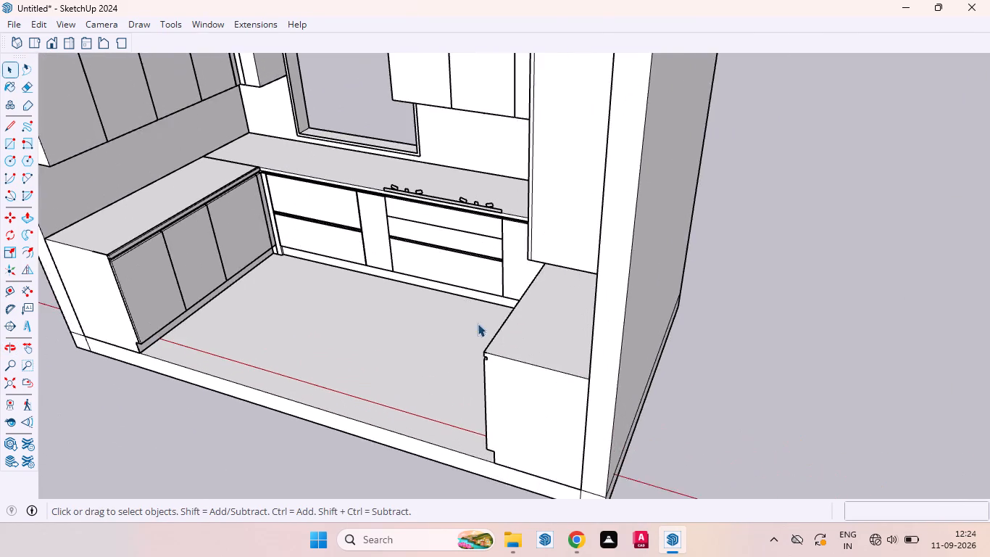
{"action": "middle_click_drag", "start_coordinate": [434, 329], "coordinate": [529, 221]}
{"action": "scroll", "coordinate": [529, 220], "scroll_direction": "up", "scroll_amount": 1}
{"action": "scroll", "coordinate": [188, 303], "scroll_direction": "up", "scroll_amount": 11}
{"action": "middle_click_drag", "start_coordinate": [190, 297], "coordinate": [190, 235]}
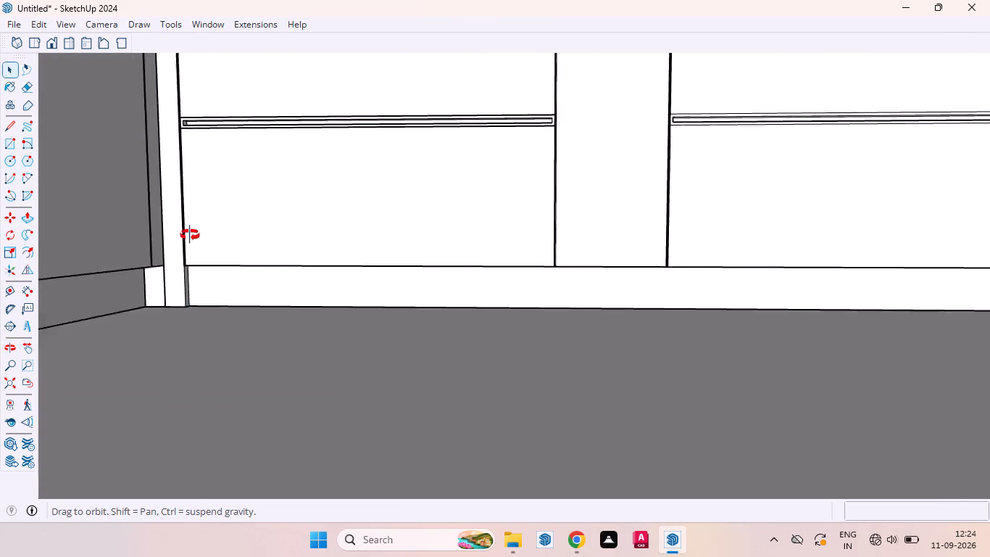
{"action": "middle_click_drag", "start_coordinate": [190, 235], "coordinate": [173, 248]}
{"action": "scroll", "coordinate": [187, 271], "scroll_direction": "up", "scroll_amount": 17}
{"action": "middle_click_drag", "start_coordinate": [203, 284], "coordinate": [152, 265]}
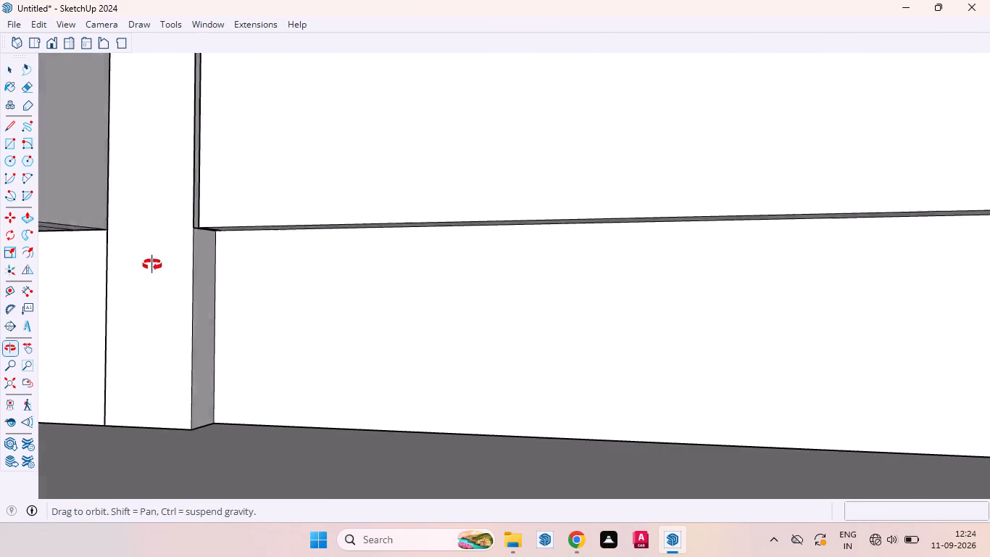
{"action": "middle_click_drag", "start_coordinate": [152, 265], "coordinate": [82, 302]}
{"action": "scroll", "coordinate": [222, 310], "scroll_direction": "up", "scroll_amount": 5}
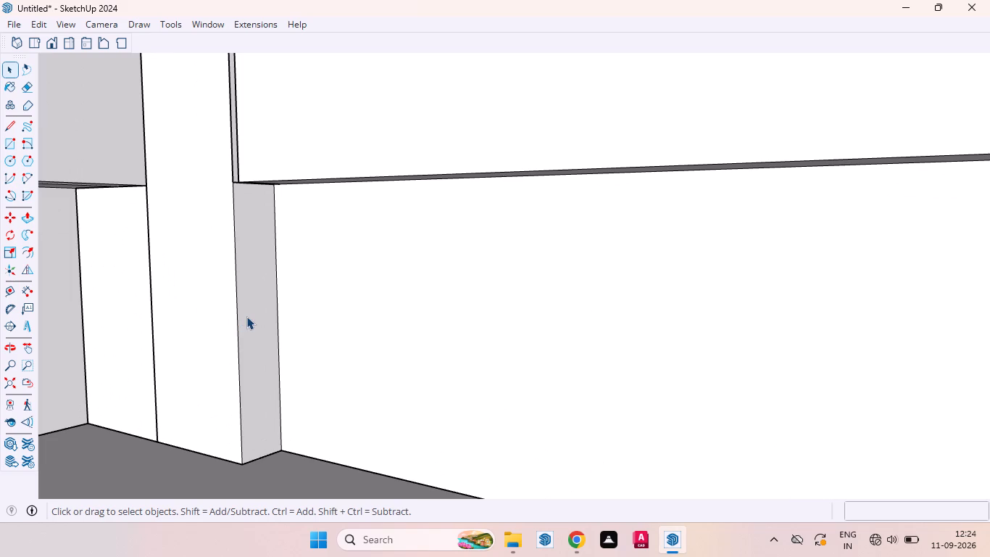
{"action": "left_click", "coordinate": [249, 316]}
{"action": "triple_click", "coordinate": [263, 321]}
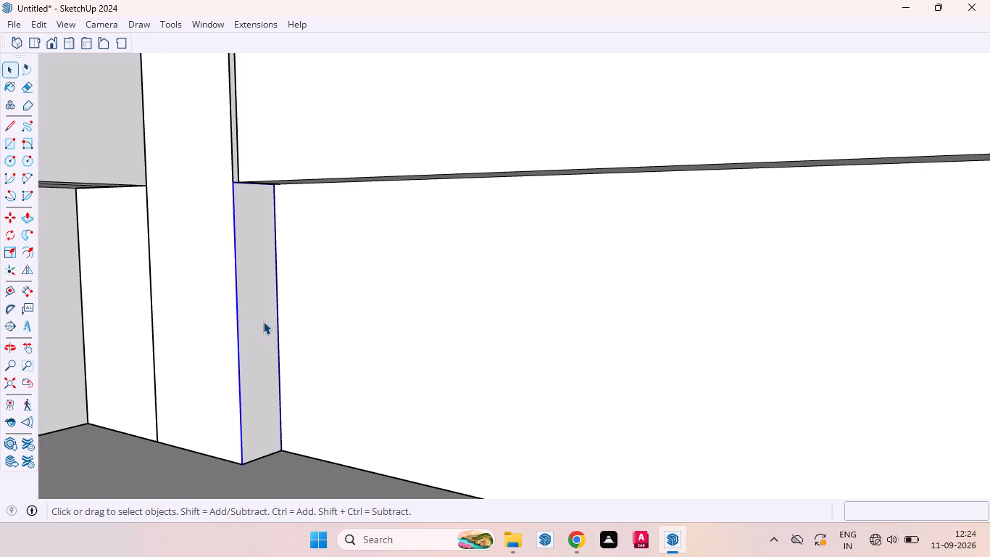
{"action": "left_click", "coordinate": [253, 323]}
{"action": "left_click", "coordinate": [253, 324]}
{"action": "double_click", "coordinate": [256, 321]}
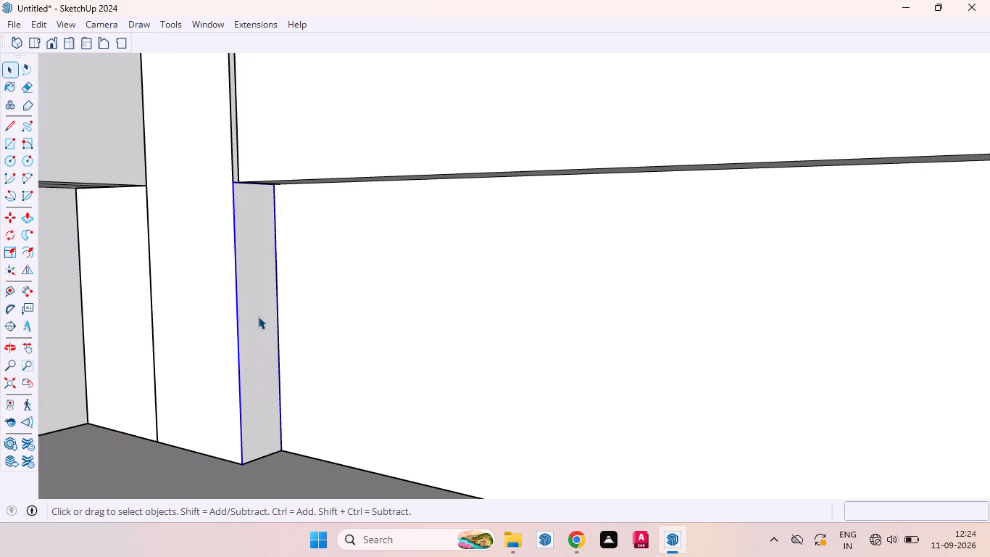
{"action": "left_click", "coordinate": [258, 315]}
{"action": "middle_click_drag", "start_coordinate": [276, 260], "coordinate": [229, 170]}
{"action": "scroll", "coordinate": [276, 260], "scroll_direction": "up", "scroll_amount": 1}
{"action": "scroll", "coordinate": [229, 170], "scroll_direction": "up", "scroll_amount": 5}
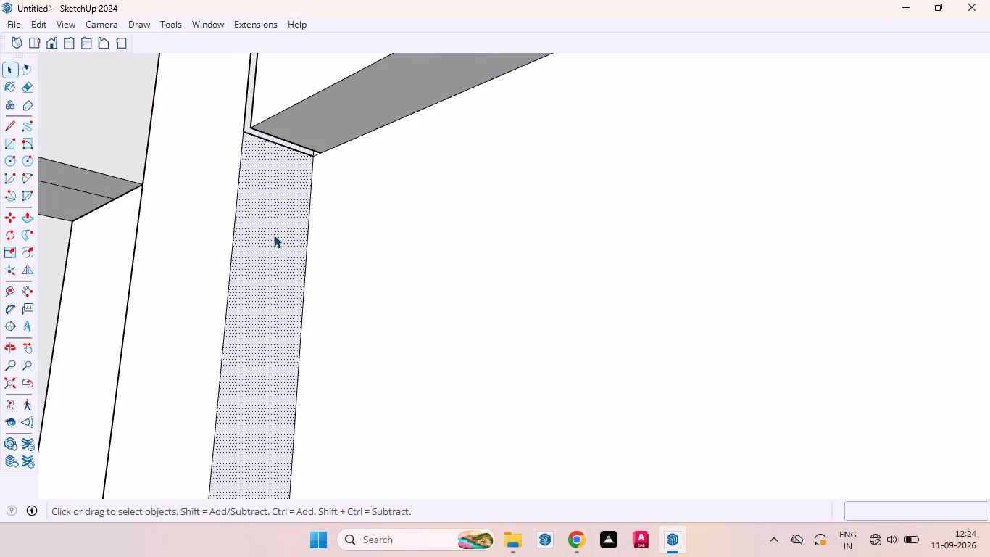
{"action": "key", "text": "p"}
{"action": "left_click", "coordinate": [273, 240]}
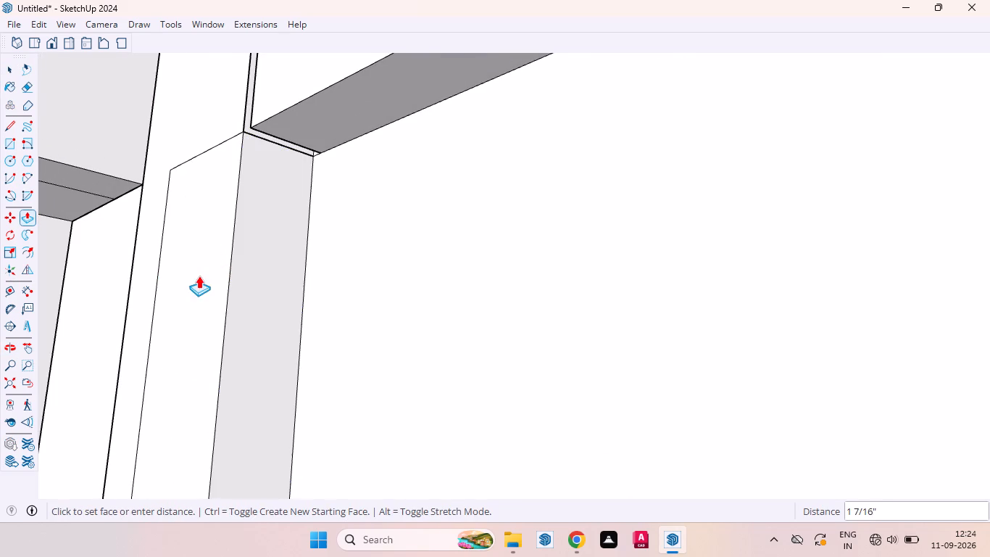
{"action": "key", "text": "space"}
Push the corner post's skirting-level face beside the three-door cabinet inward by about 11/16".
{"action": "scroll", "coordinate": [167, 294], "scroll_direction": "down", "scroll_amount": 4}
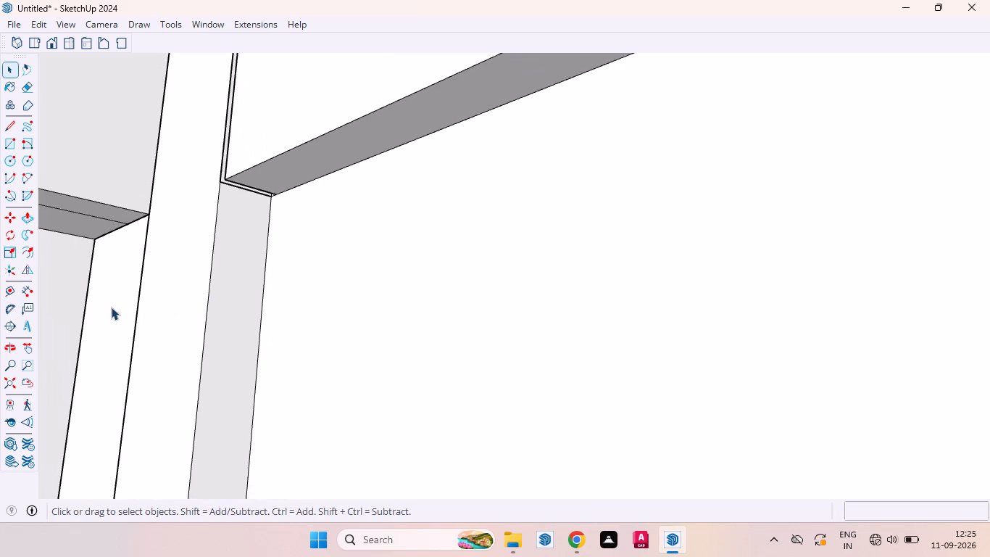
{"action": "left_click", "coordinate": [111, 307]}
{"action": "middle_click_drag", "start_coordinate": [109, 308], "coordinate": [312, 341]}
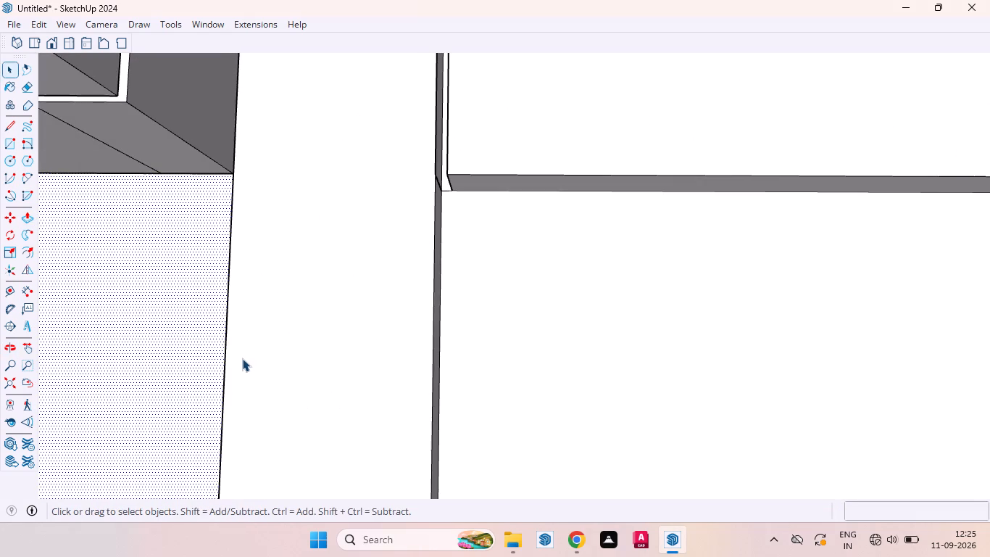
{"action": "key", "text": "p"}
{"action": "left_click_drag", "start_coordinate": [122, 339], "coordinate": [159, 318]}
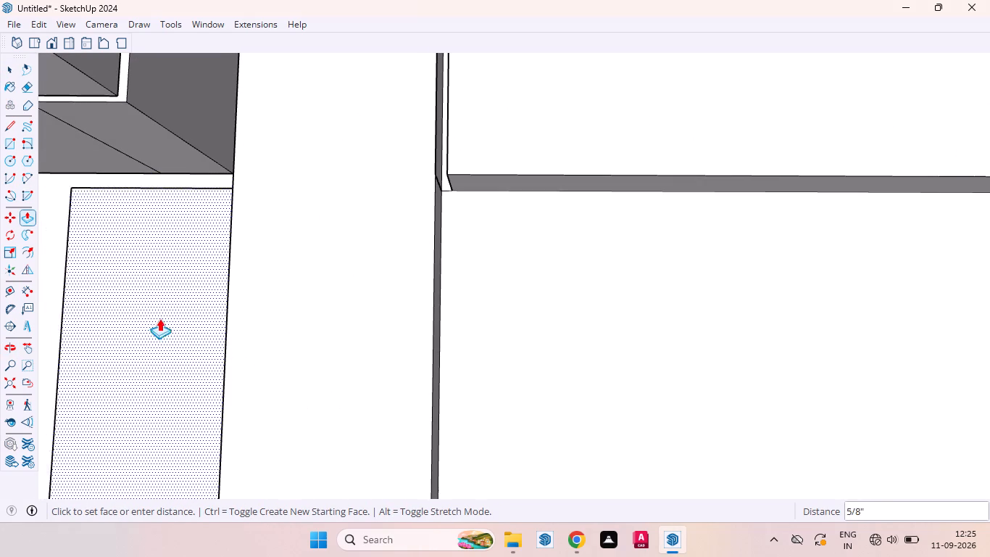
{"action": "left_click_drag", "start_coordinate": [159, 318], "coordinate": [177, 313]}
{"action": "scroll", "coordinate": [144, 328], "scroll_direction": "down", "scroll_amount": 12}
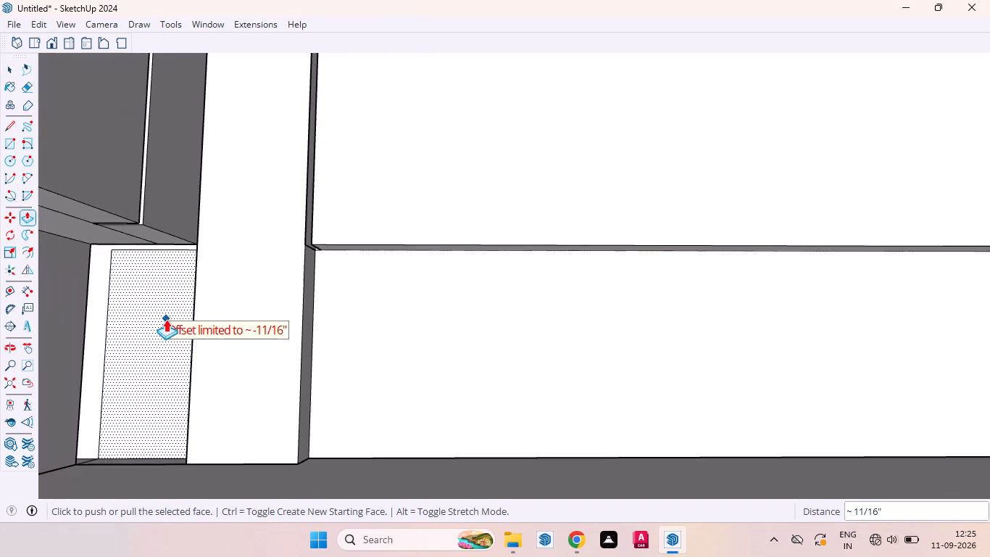
{"action": "middle_click_drag", "start_coordinate": [162, 370], "coordinate": [37, 453]}
{"action": "scroll", "coordinate": [197, 387], "scroll_direction": "up", "scroll_amount": 3}
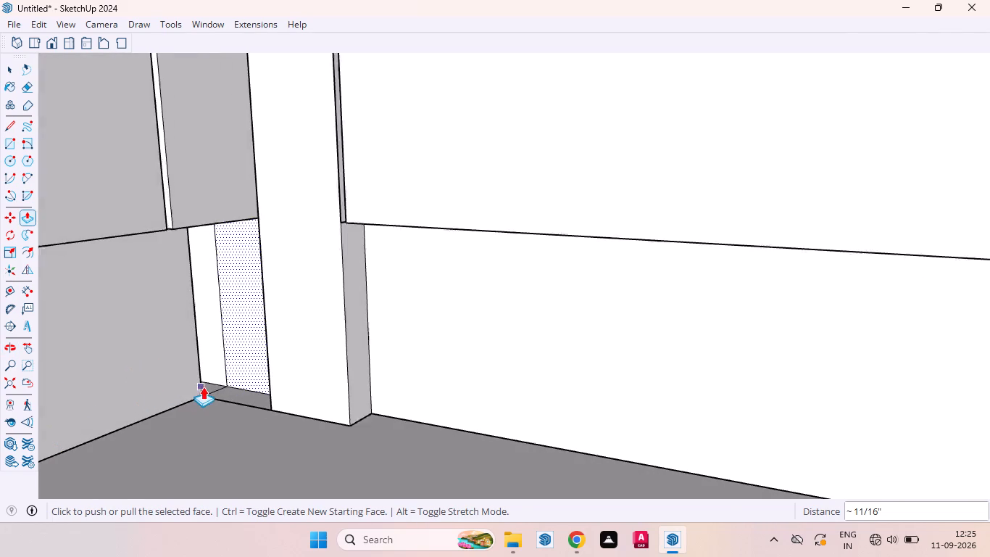
{"action": "scroll", "coordinate": [203, 387], "scroll_direction": "up", "scroll_amount": 6}
{"action": "middle_click_drag", "start_coordinate": [229, 393], "coordinate": [219, 423]}
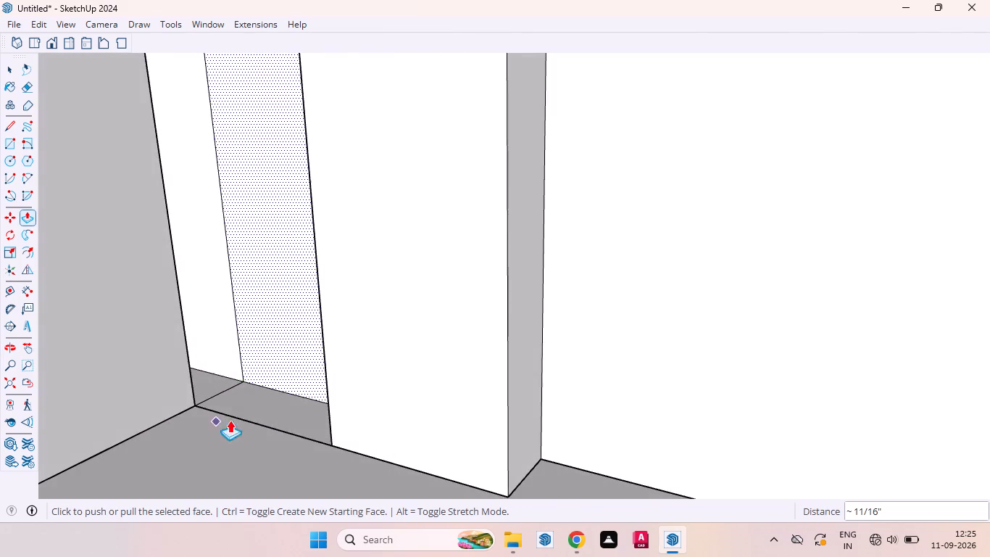
{"action": "scroll", "coordinate": [242, 426], "scroll_direction": "down", "scroll_amount": 20}
{"action": "scroll", "coordinate": [242, 426], "scroll_direction": "down", "scroll_amount": 6}
{"action": "key", "text": "space"}
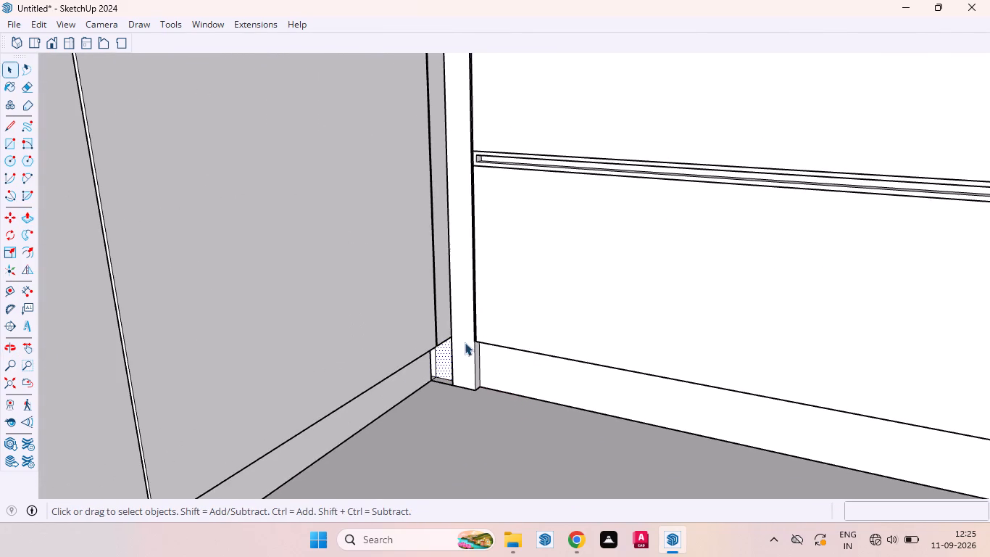
Push the corner post's skirting-level side face beside the drawer cabinet back to the post's opposite edge.
{"action": "scroll", "coordinate": [465, 341], "scroll_direction": "up", "scroll_amount": 7}
{"action": "middle_click_drag", "start_coordinate": [483, 359], "coordinate": [418, 327]}
{"action": "scroll", "coordinate": [465, 363], "scroll_direction": "up", "scroll_amount": 5}
{"action": "left_click", "coordinate": [465, 363]}
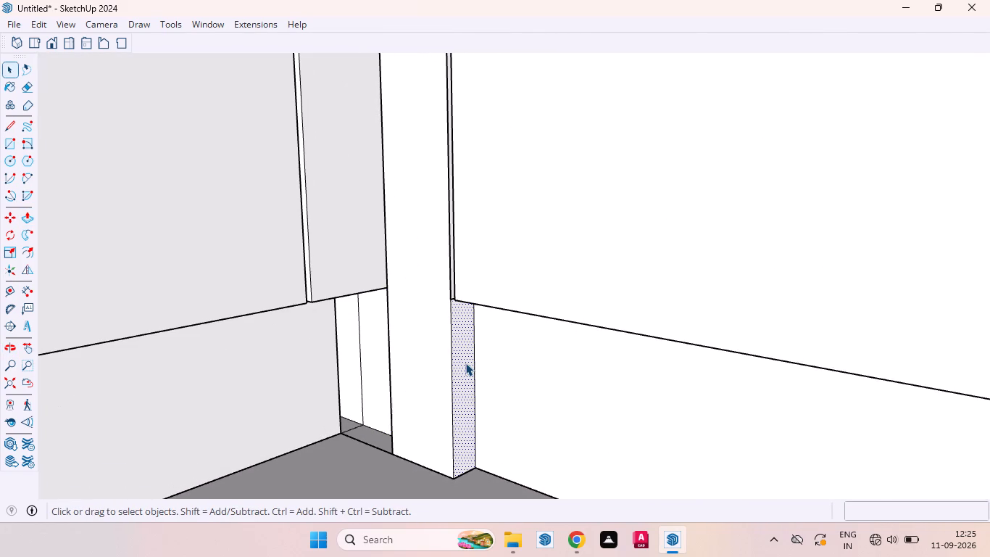
{"action": "key", "text": "p"}
{"action": "left_click", "coordinate": [465, 363]}
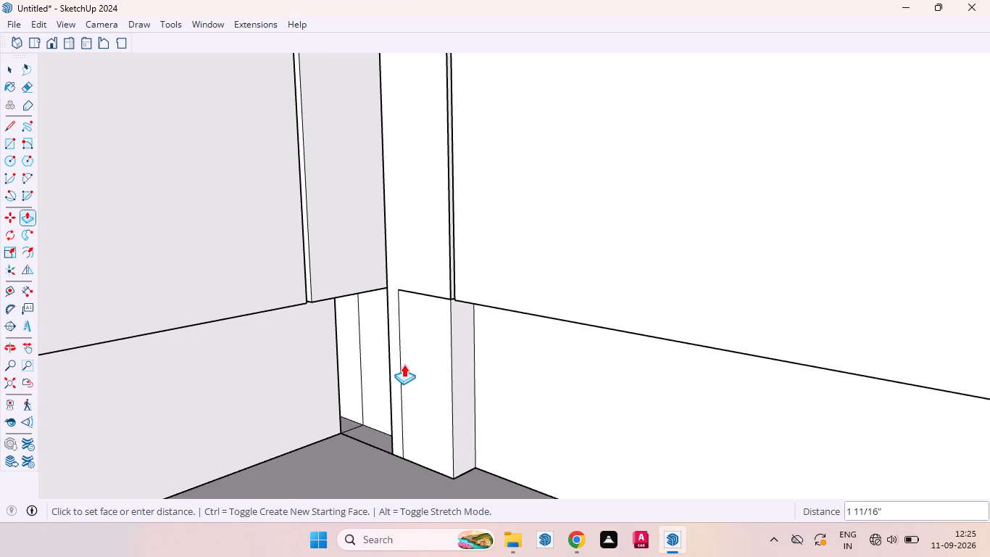
{"action": "left_click", "coordinate": [388, 367]}
{"action": "key", "text": "space"}
Inside the drawer cabinet group, push the narrow skirting-level end face about 2" to the inner corner's edge.
{"action": "left_click", "coordinate": [459, 377]}
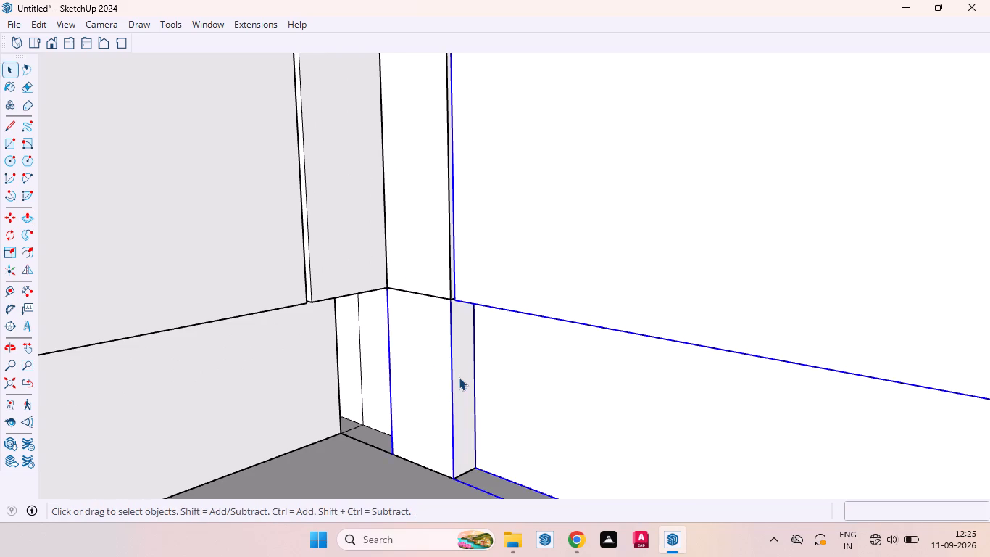
{"action": "triple_click", "coordinate": [459, 377]}
{"action": "left_click", "coordinate": [459, 377]}
{"action": "left_click", "coordinate": [459, 379]}
{"action": "key", "text": "p"}
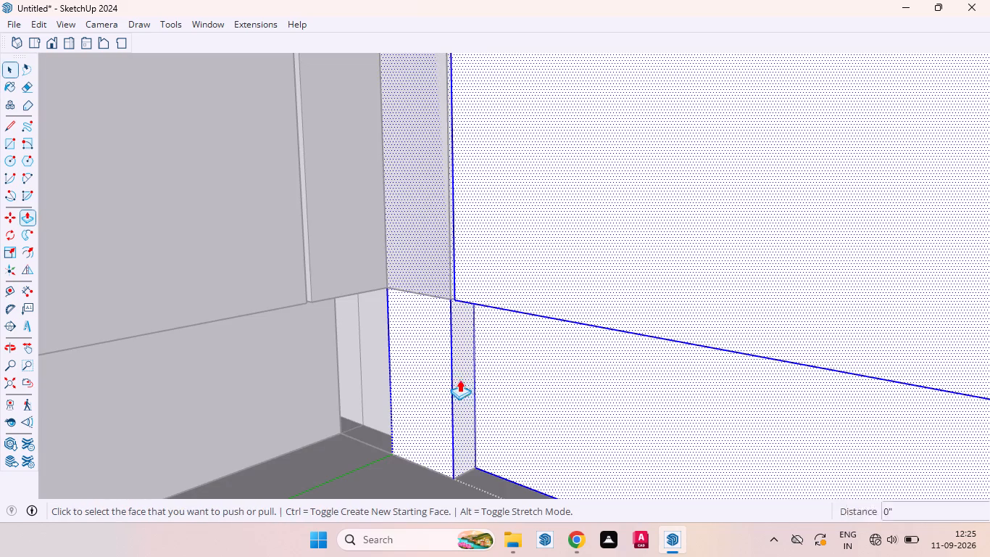
{"action": "left_click", "coordinate": [467, 373]}
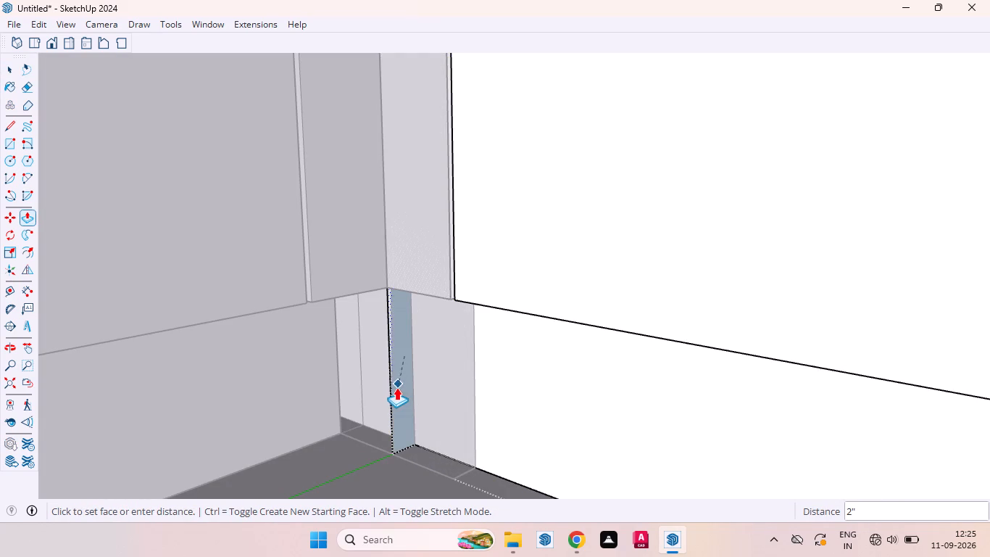
{"action": "left_click", "coordinate": [394, 390]}
{"action": "key", "text": "space"}
{"action": "scroll", "coordinate": [418, 362], "scroll_direction": "down", "scroll_amount": 2}
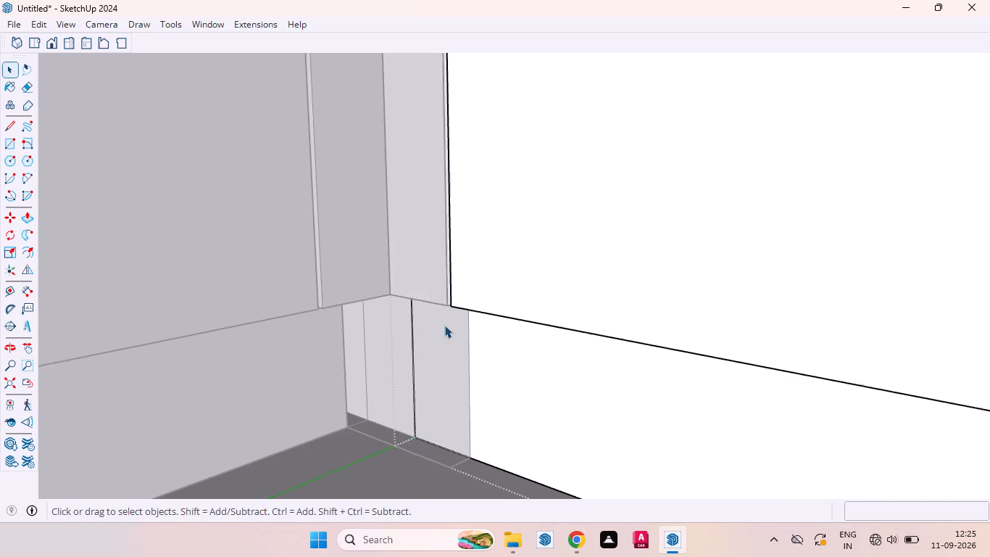
{"action": "scroll", "coordinate": [444, 325], "scroll_direction": "down", "scroll_amount": 5}
{"action": "middle_click_drag", "start_coordinate": [420, 393], "coordinate": [423, 347]}
{"action": "scroll", "coordinate": [431, 348], "scroll_direction": "up", "scroll_amount": 1}
{"action": "scroll", "coordinate": [455, 312], "scroll_direction": "down", "scroll_amount": 8}
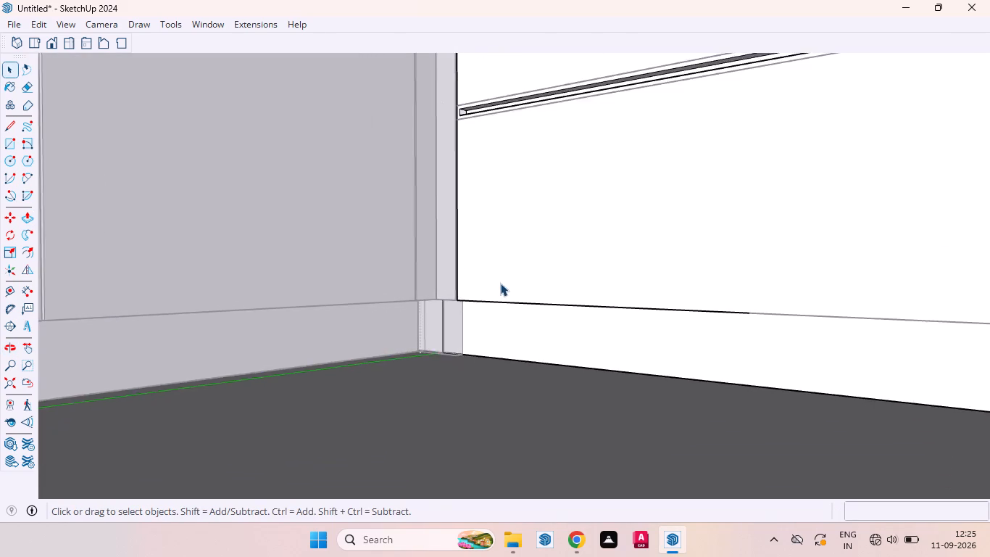
{"action": "scroll", "coordinate": [500, 283], "scroll_direction": "down", "scroll_amount": 17}
{"action": "left_click", "coordinate": [436, 421]}
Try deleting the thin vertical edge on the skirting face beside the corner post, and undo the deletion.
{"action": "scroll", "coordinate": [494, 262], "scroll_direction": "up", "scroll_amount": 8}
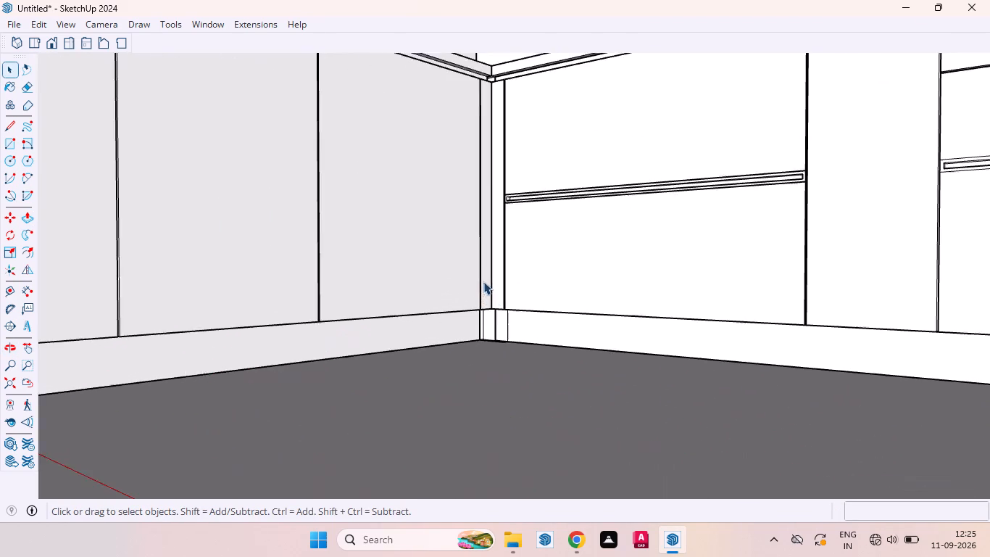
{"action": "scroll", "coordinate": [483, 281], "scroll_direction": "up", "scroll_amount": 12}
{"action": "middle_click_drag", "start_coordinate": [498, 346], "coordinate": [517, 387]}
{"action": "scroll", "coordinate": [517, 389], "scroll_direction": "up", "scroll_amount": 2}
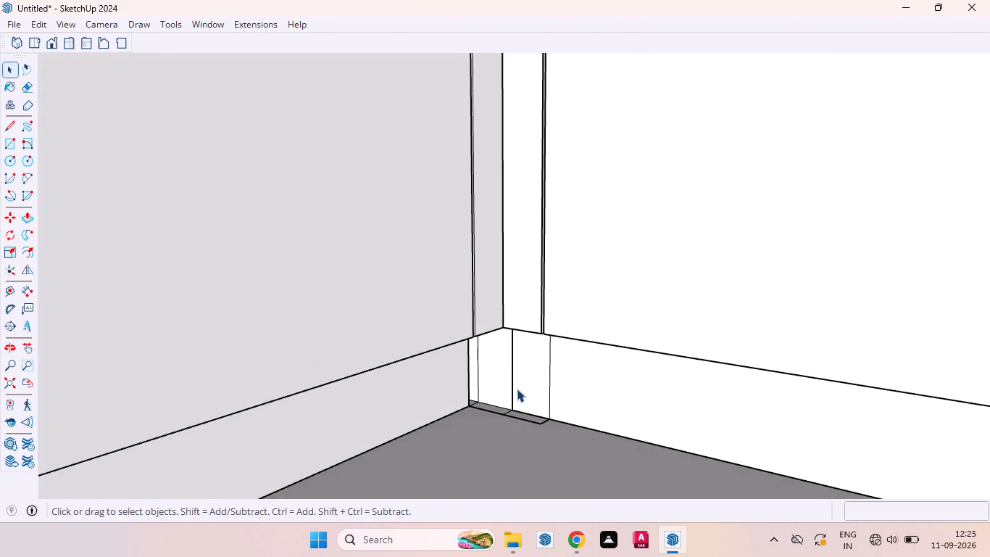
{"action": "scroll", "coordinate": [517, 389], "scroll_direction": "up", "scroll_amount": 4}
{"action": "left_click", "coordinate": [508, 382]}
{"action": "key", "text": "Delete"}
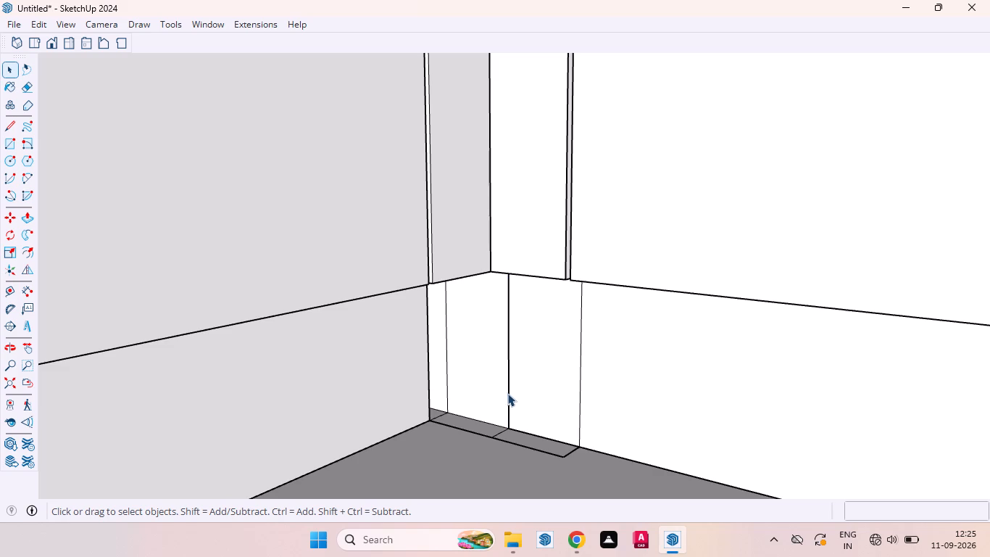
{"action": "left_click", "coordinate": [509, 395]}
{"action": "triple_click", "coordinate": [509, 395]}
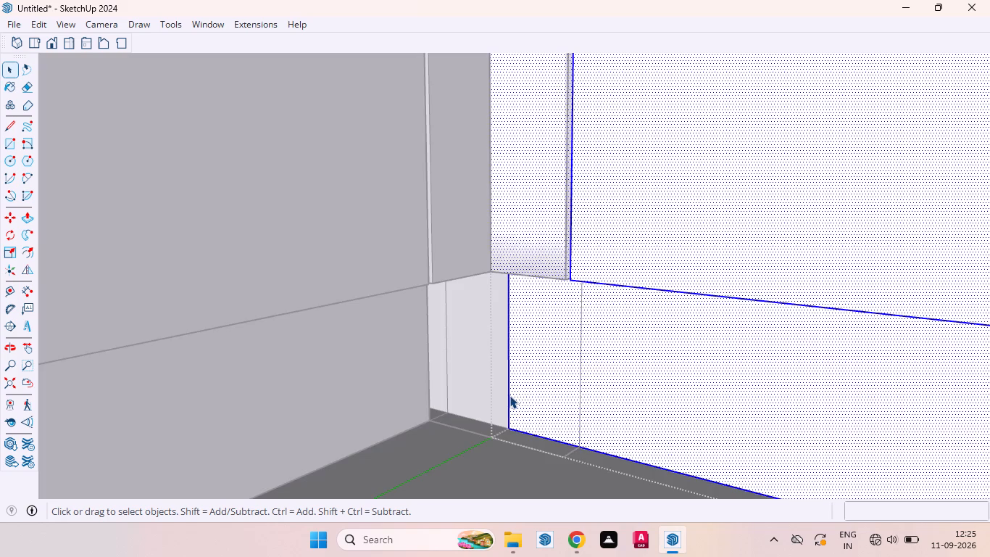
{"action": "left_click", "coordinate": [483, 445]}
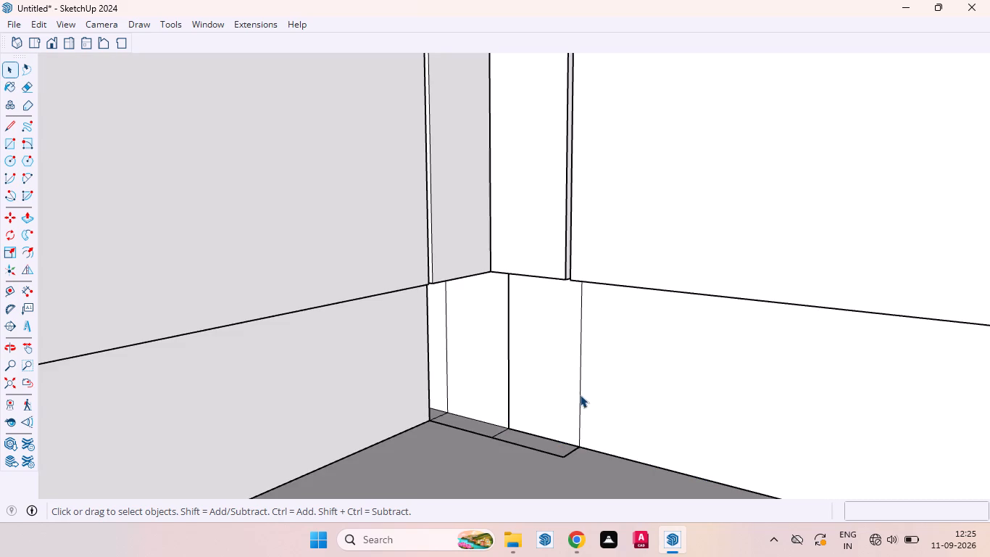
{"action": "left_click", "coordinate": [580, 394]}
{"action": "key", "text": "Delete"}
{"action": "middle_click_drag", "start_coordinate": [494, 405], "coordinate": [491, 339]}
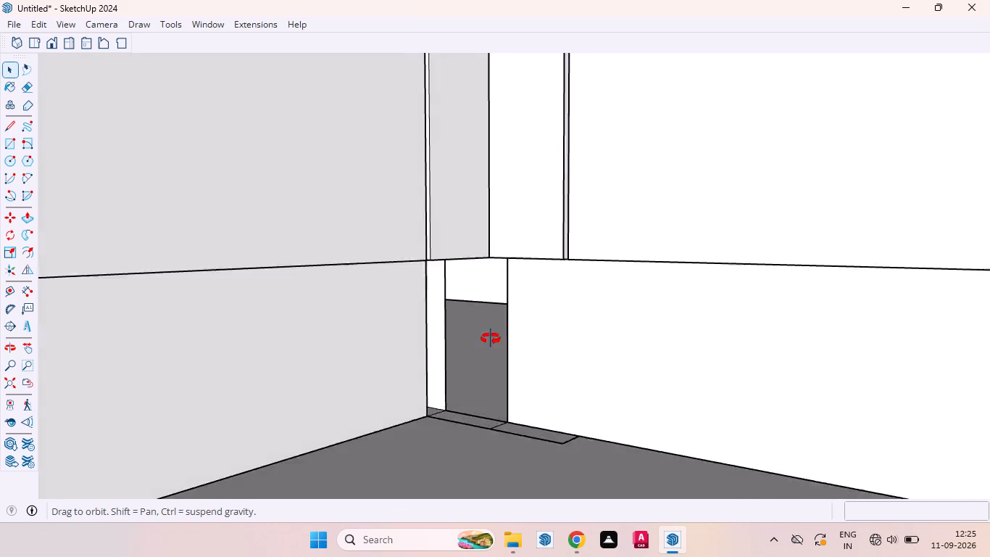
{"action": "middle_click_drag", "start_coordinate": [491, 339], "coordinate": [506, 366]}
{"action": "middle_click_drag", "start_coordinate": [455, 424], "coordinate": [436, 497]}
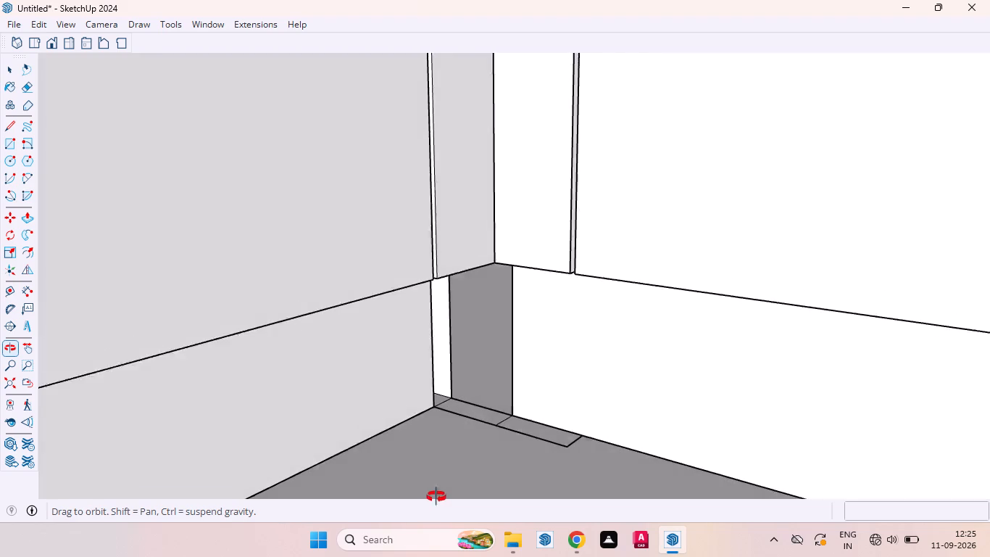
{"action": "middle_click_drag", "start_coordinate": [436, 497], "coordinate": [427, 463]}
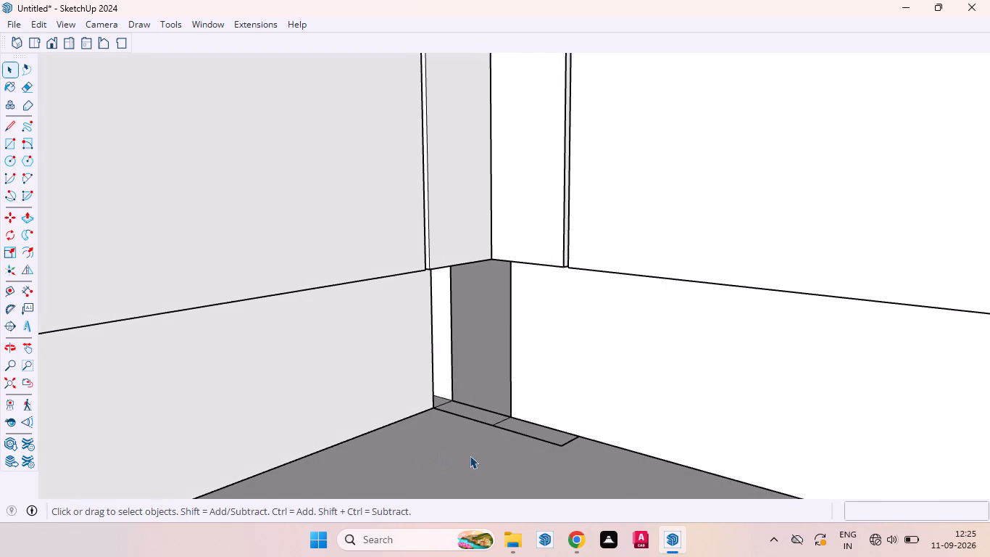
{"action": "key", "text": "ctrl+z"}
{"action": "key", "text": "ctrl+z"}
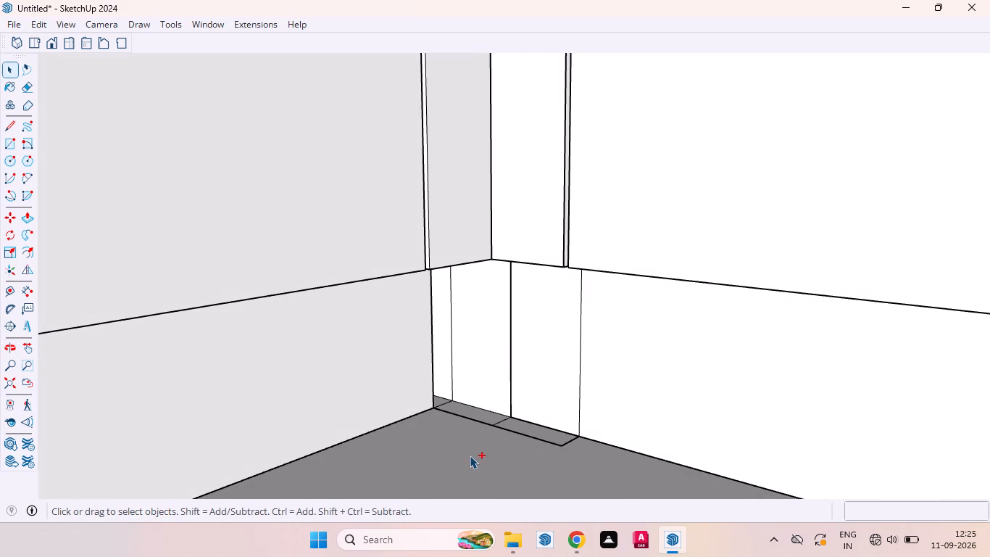
Outside the drawer cabinet group, delete the four stray floor-level edges projecting in front of the skirting at the inner corner.
{"action": "scroll", "coordinate": [512, 384], "scroll_direction": "down", "scroll_amount": 20}
{"action": "scroll", "coordinate": [512, 384], "scroll_direction": "down", "scroll_amount": 12}
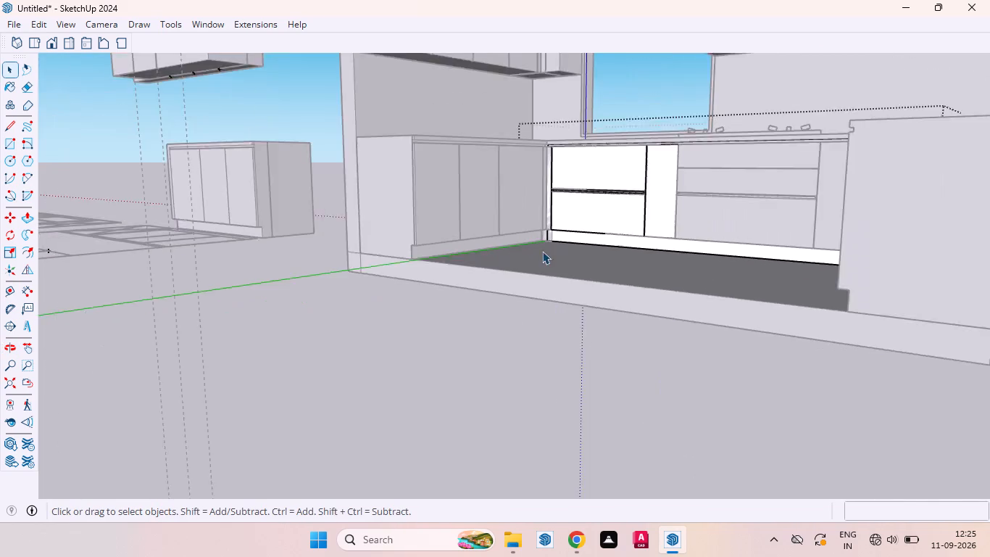
{"action": "left_click", "coordinate": [402, 445]}
{"action": "scroll", "coordinate": [519, 244], "scroll_direction": "up", "scroll_amount": 5}
{"action": "middle_click_drag", "start_coordinate": [525, 244], "coordinate": [594, 387]}
{"action": "scroll", "coordinate": [585, 247], "scroll_direction": "up", "scroll_amount": 6}
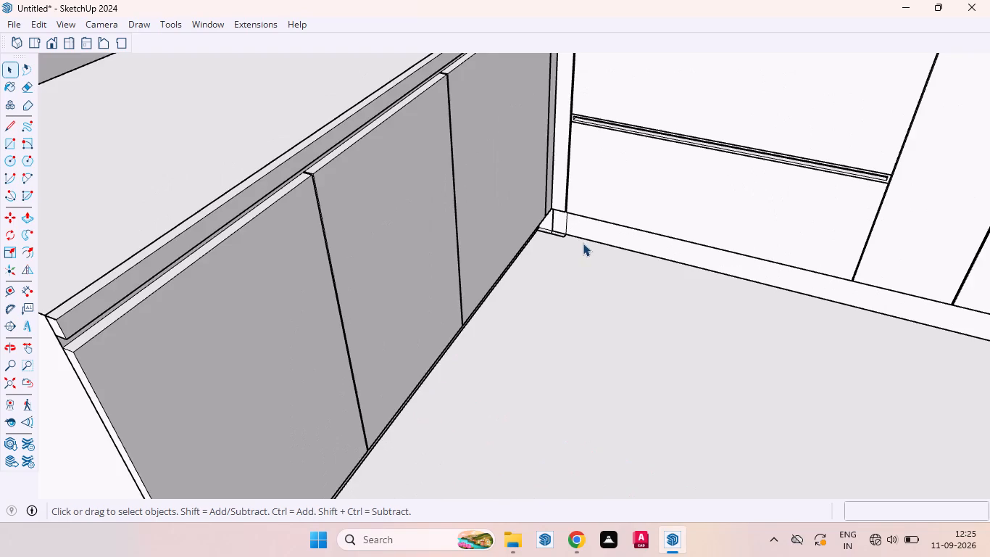
{"action": "scroll", "coordinate": [583, 243], "scroll_direction": "up", "scroll_amount": 9}
{"action": "scroll", "coordinate": [554, 237], "scroll_direction": "down", "scroll_amount": 1}
{"action": "scroll", "coordinate": [553, 236], "scroll_direction": "up", "scroll_amount": 6}
{"action": "left_click", "coordinate": [546, 227]}
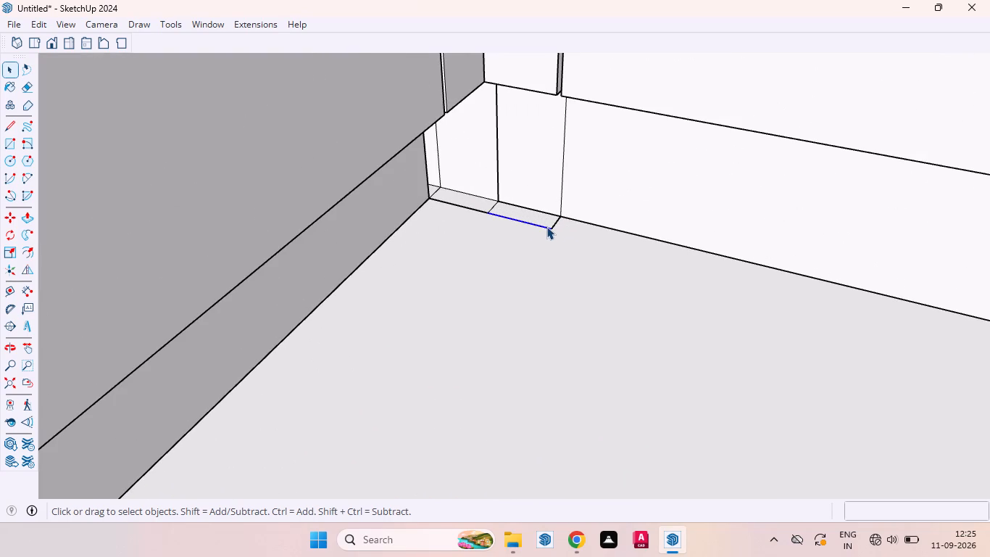
{"action": "key", "text": "Delete"}
{"action": "left_click", "coordinate": [555, 220]}
{"action": "key", "text": "Delete"}
{"action": "left_click", "coordinate": [482, 210]}
{"action": "key", "text": "Delete"}
{"action": "left_click", "coordinate": [491, 207]}
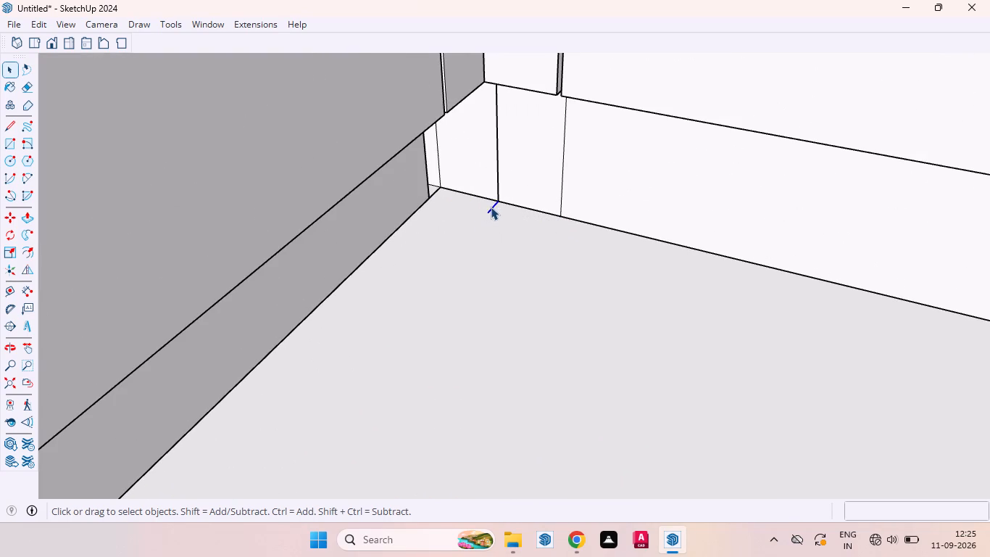
{"action": "key", "text": "Delete"}
Delete the thin vertical edge on the skirting face beneath the corner post, on the drawer cabinet side.
{"action": "middle_click_drag", "start_coordinate": [457, 191], "coordinate": [433, 46]}
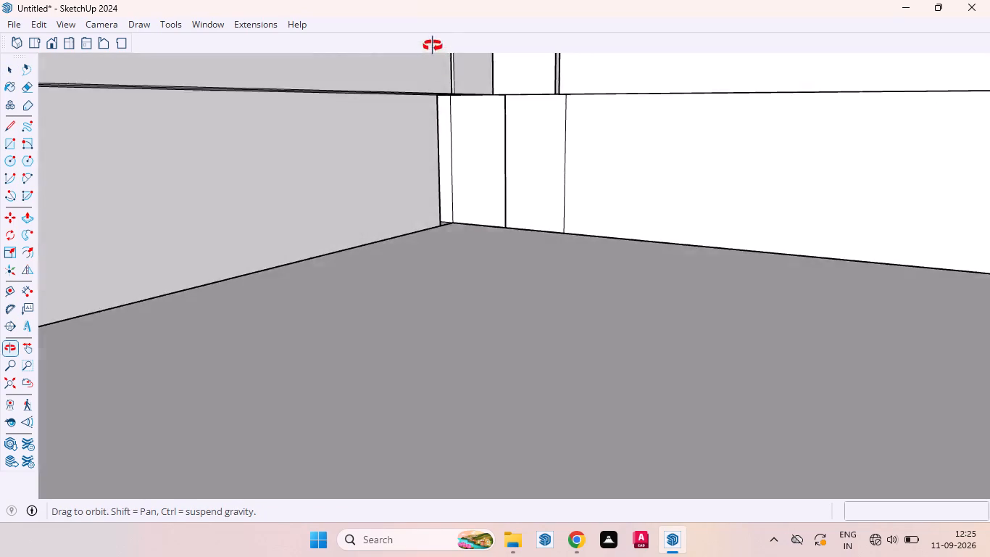
{"action": "middle_click_drag", "start_coordinate": [433, 46], "coordinate": [436, 37]}
{"action": "scroll", "coordinate": [533, 104], "scroll_direction": "up", "scroll_amount": 9}
{"action": "left_click", "coordinate": [580, 128]}
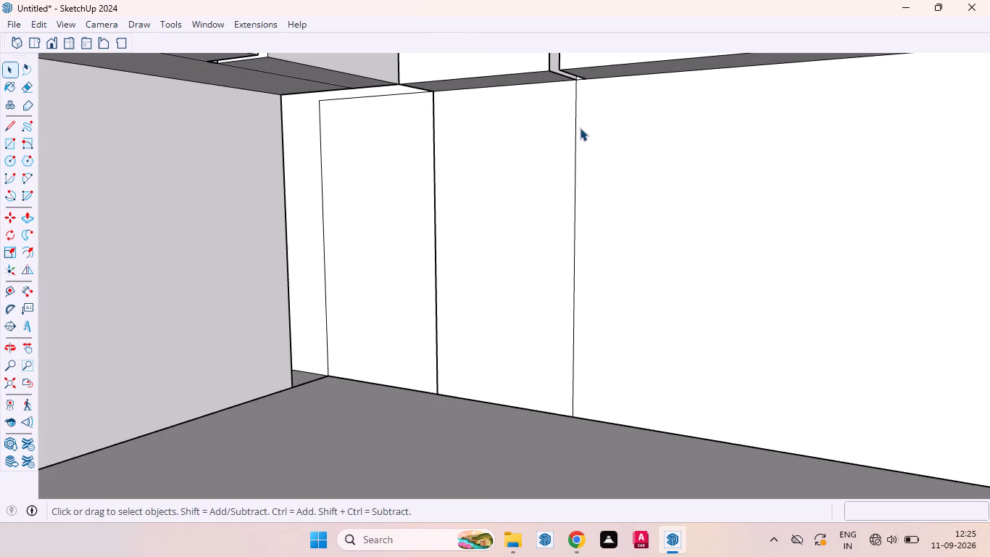
{"action": "left_click", "coordinate": [576, 133]}
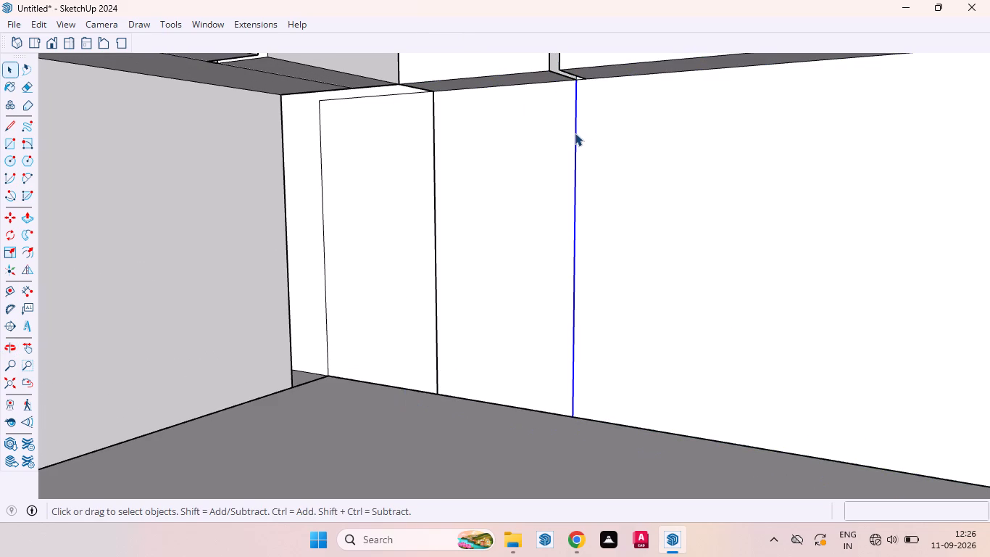
{"action": "key", "text": "Delete"}
Draw a rectangle about 1 15/16" by 4" over the open skirting-level gap beneath the corner post.
{"action": "middle_click_drag", "start_coordinate": [293, 299], "coordinate": [415, 232]}
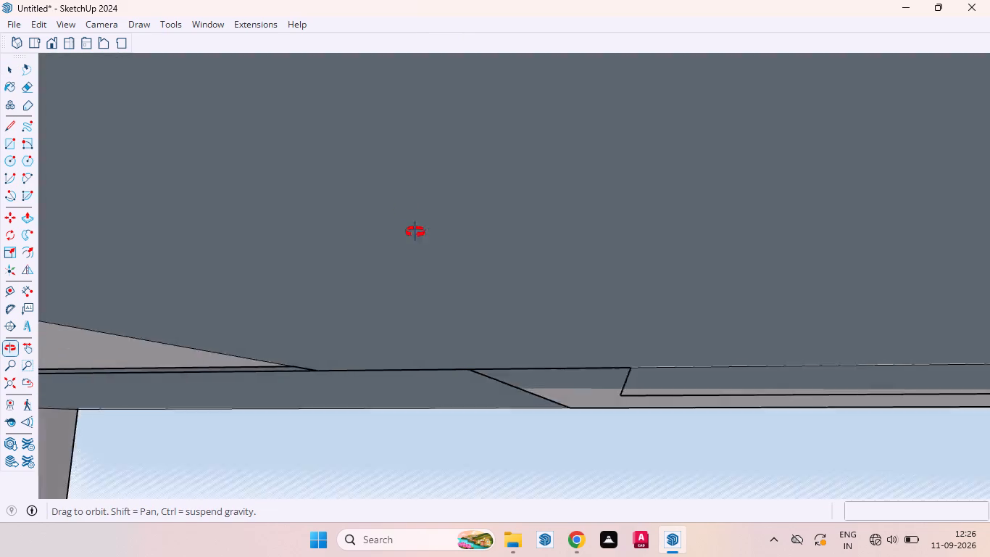
{"action": "middle_click_drag", "start_coordinate": [415, 232], "coordinate": [412, 344]}
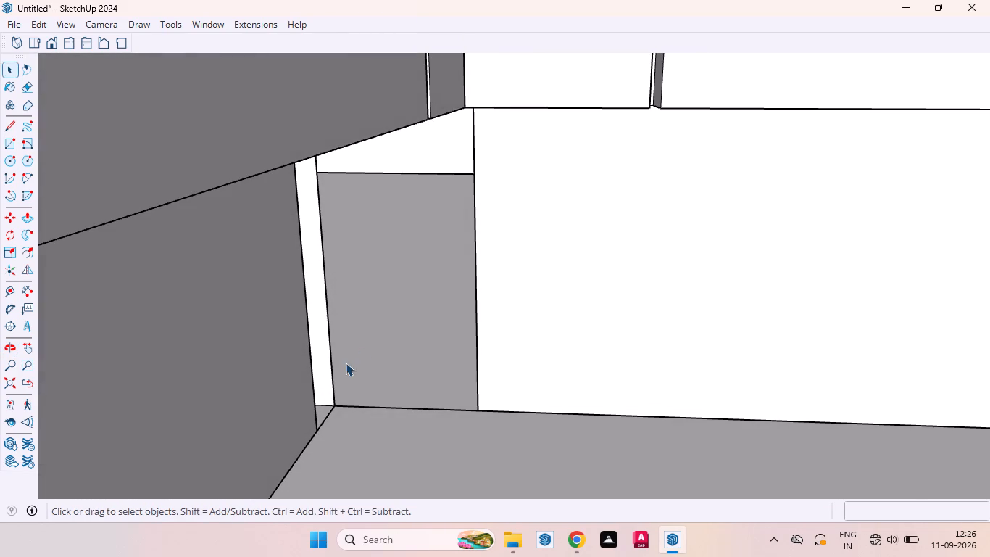
{"action": "key", "text": "r"}
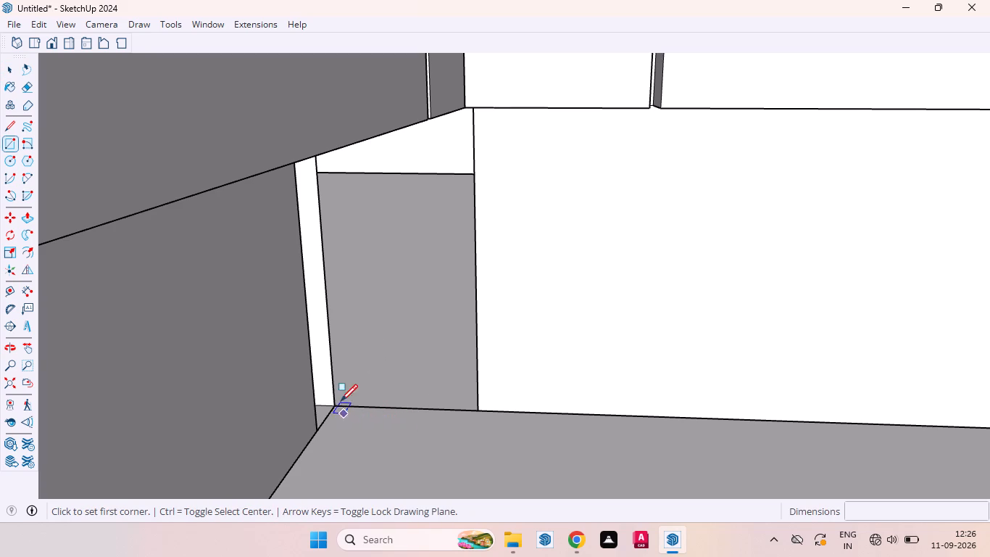
{"action": "middle_click_drag", "start_coordinate": [375, 388], "coordinate": [375, 326]}
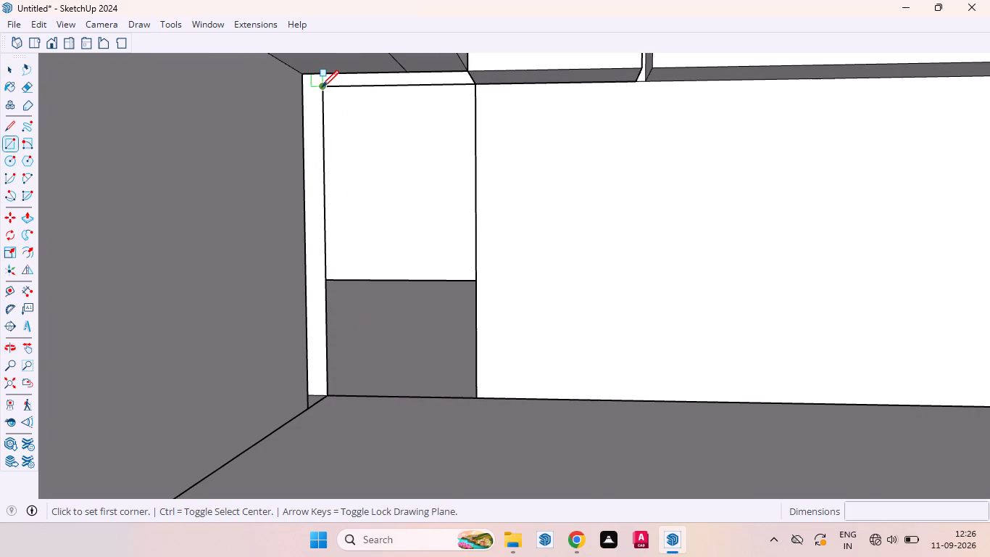
{"action": "left_click", "coordinate": [322, 87]}
{"action": "left_click", "coordinate": [478, 399]}
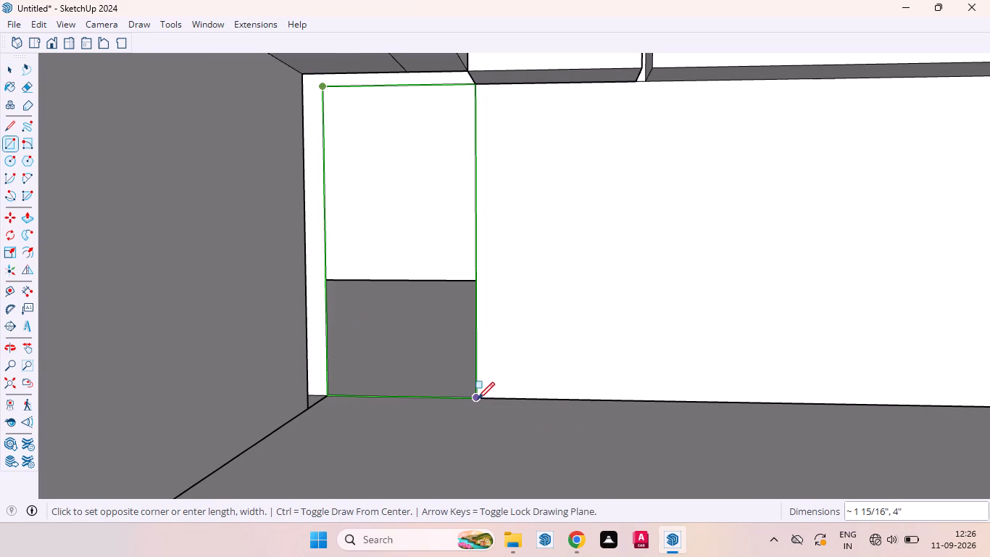
{"action": "key", "text": "space"}
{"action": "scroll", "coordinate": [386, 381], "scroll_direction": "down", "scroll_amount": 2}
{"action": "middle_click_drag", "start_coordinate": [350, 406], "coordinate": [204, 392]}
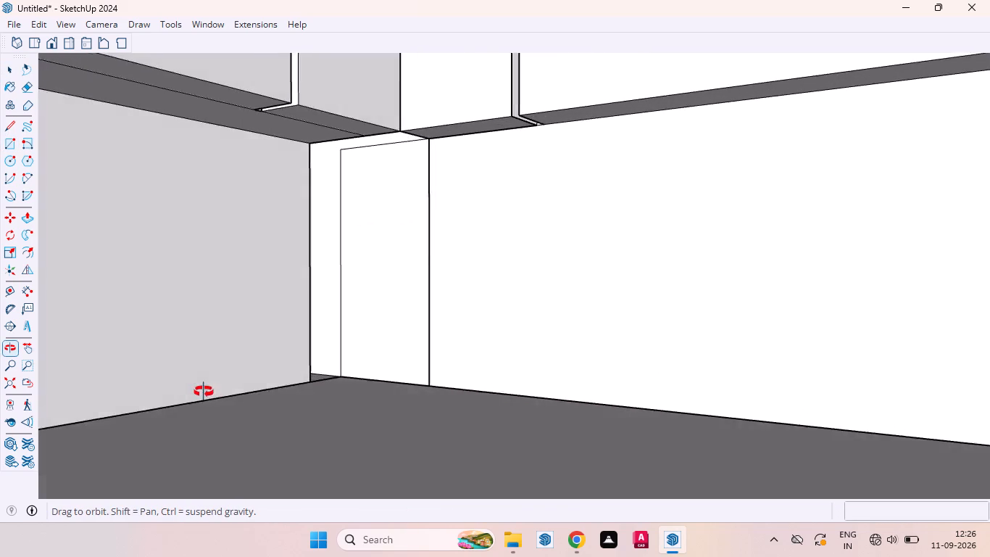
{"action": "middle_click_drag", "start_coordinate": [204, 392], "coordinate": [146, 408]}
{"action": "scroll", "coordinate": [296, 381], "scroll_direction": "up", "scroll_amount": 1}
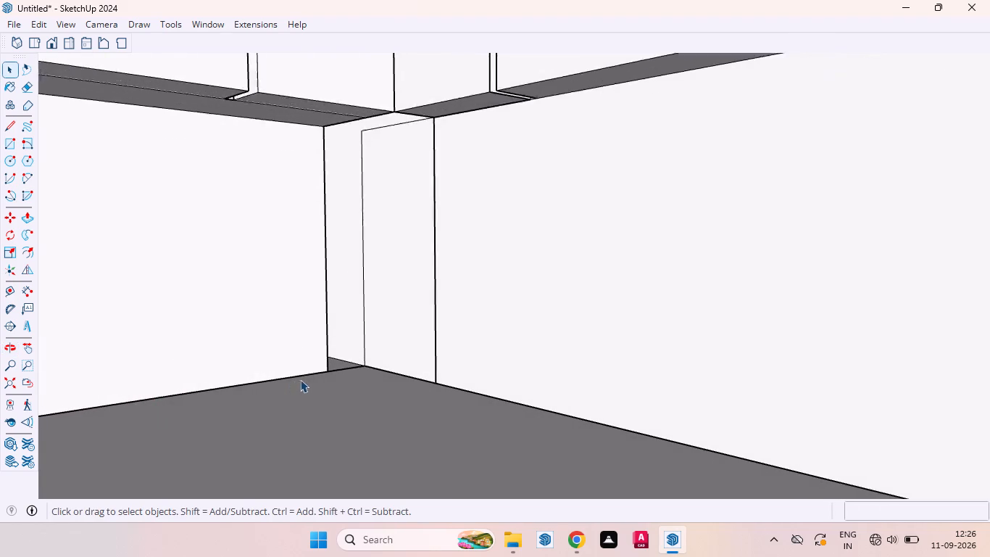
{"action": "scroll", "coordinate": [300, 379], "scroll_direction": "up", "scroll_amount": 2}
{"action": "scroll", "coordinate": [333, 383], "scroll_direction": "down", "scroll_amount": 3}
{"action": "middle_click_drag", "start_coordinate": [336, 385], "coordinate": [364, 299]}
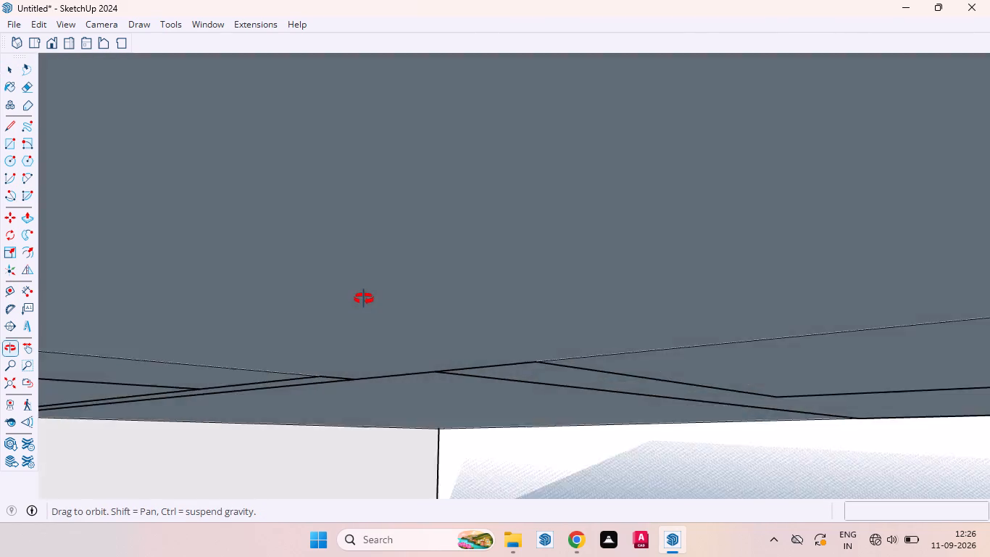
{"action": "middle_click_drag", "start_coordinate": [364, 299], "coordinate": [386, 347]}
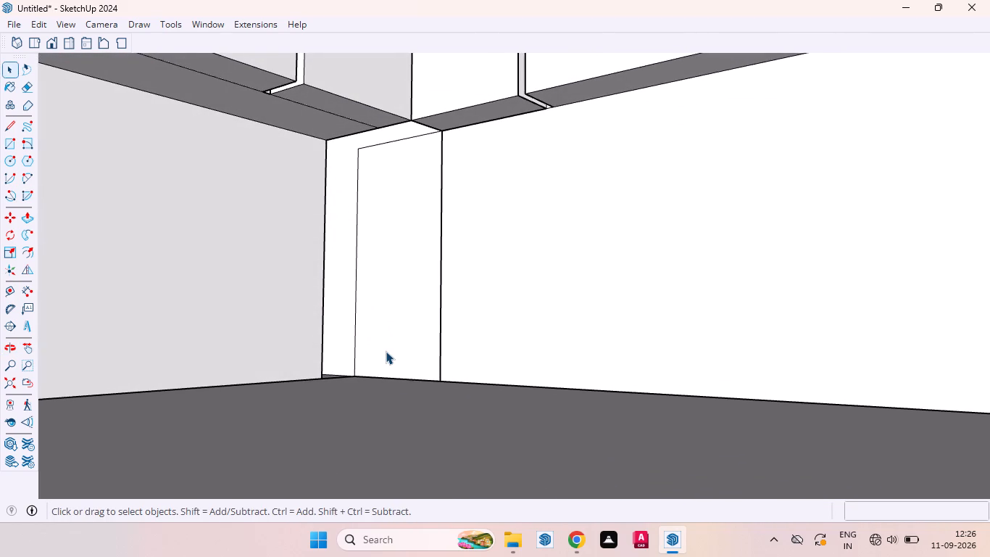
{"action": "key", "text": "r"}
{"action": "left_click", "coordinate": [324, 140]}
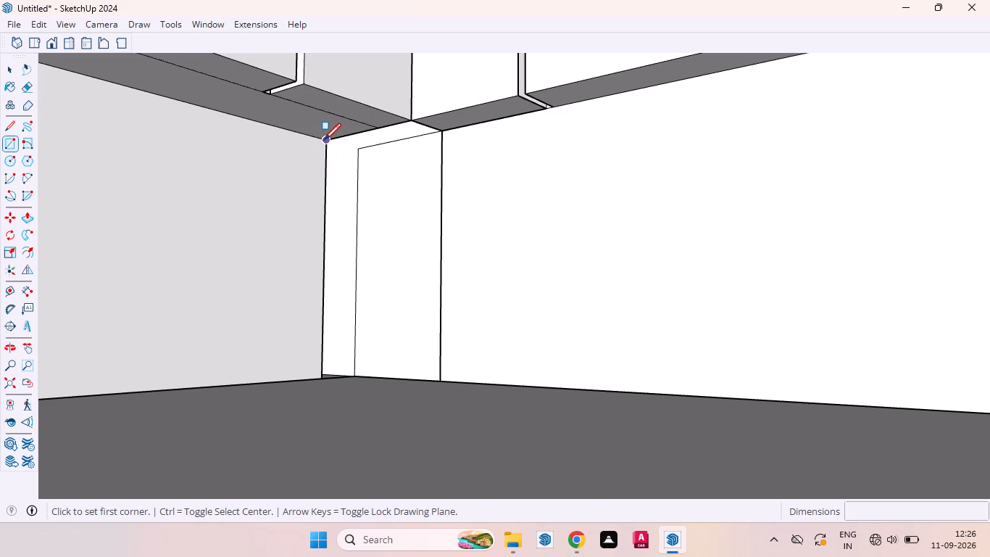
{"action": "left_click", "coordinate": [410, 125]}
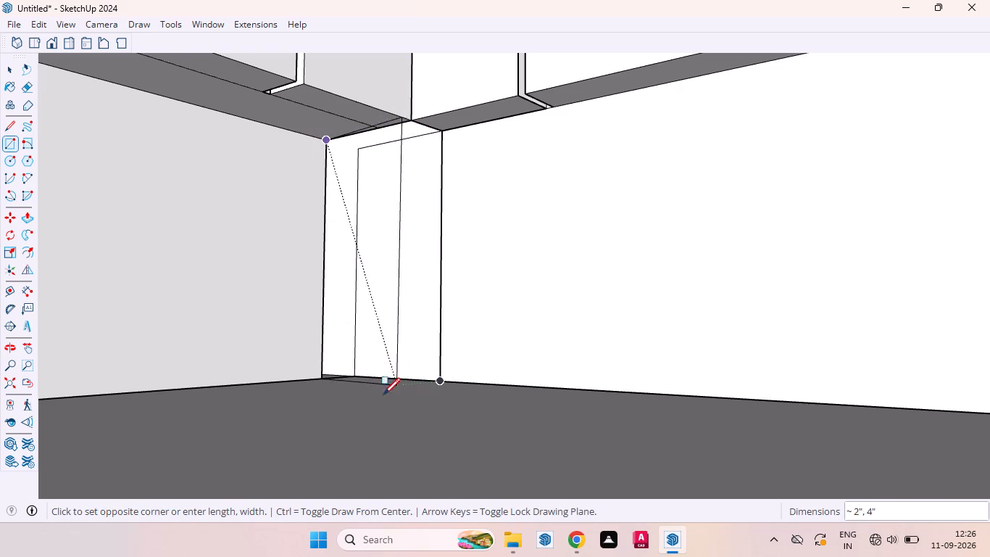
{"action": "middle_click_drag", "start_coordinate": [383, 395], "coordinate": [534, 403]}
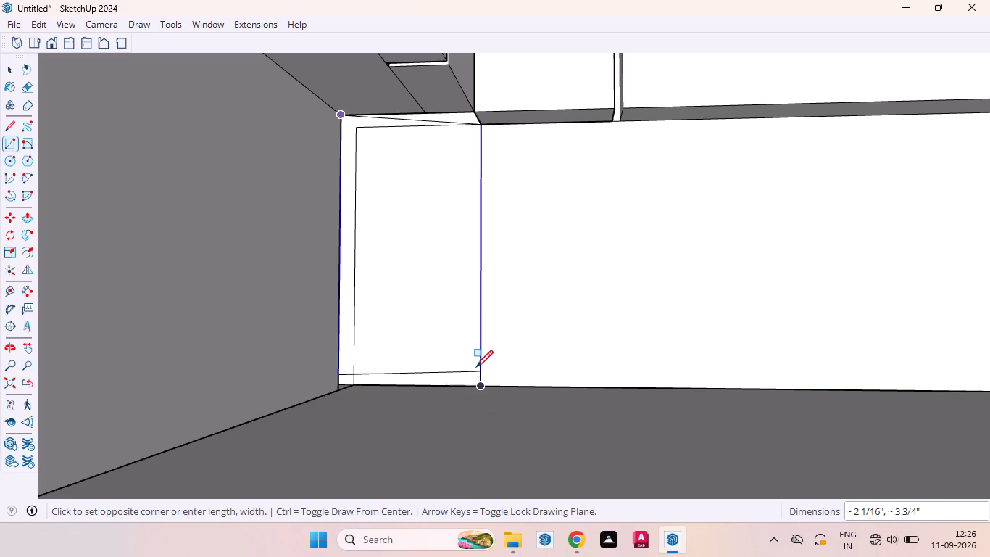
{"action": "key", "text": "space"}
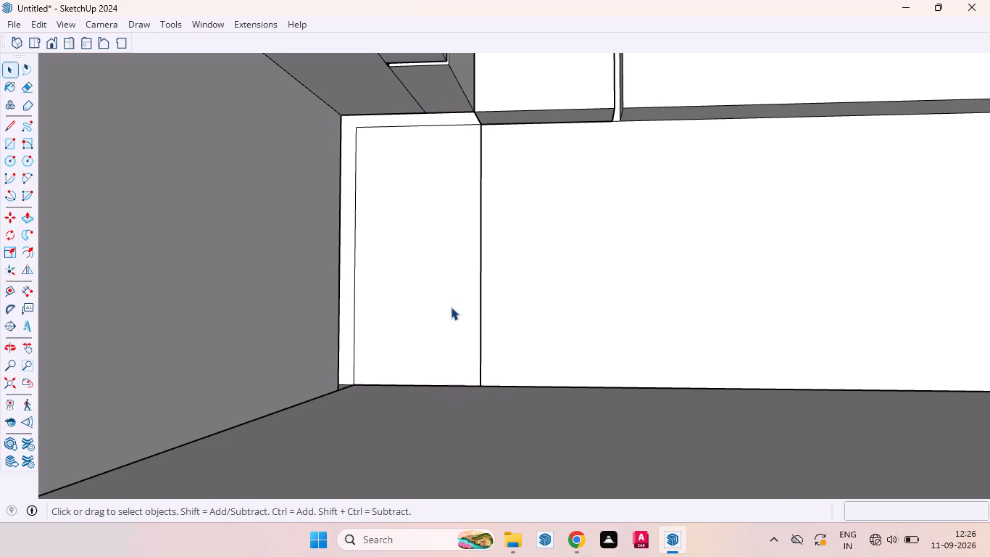
Draw a 4" vertical line from the corner post's bottom inner corner down to the floor.
{"action": "key", "text": "l"}
{"action": "scroll", "coordinate": [451, 81], "scroll_direction": "up", "scroll_amount": 4}
{"action": "middle_click_drag", "start_coordinate": [484, 136], "coordinate": [373, 158]}
{"action": "scroll", "coordinate": [436, 142], "scroll_direction": "up", "scroll_amount": 4}
{"action": "left_click", "coordinate": [483, 116]}
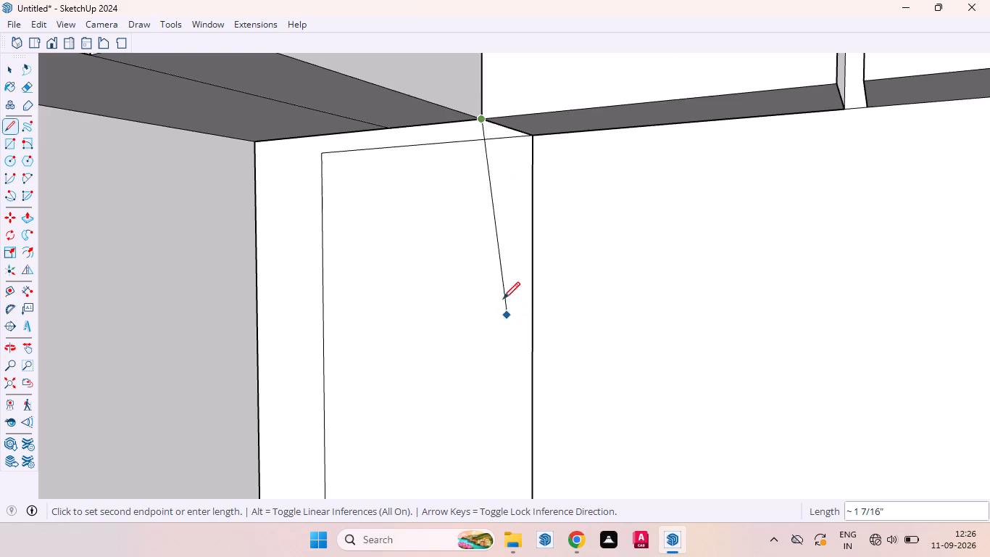
{"action": "scroll", "coordinate": [498, 288], "scroll_direction": "down", "scroll_amount": 17}
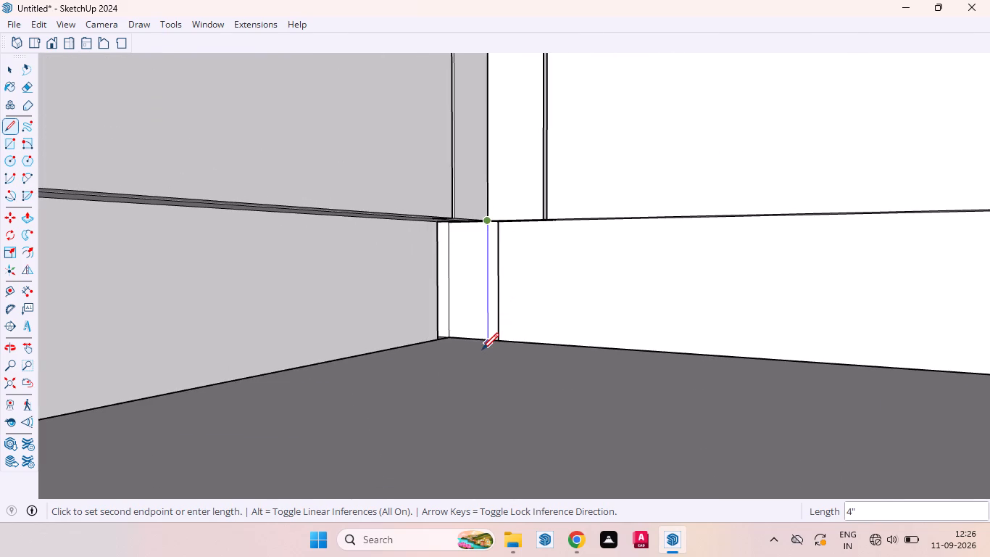
{"action": "left_click", "coordinate": [487, 347]}
{"action": "key", "text": "space"}
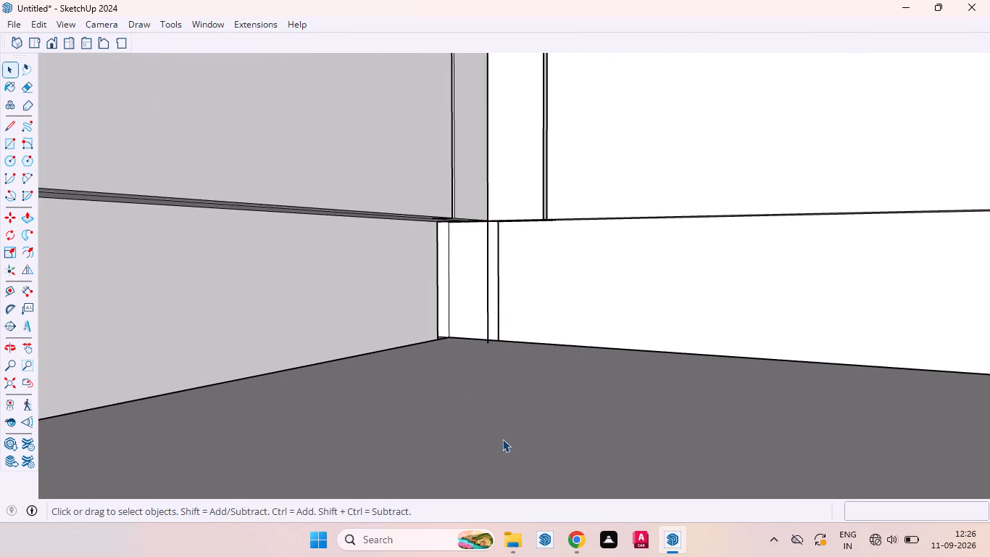
Draw a rectangle about 1 15/16" by 4" from the vertical line's floor end to the three-door cabinet skirting's upper corner.
{"action": "key", "text": "r"}
{"action": "left_click", "coordinate": [486, 347]}
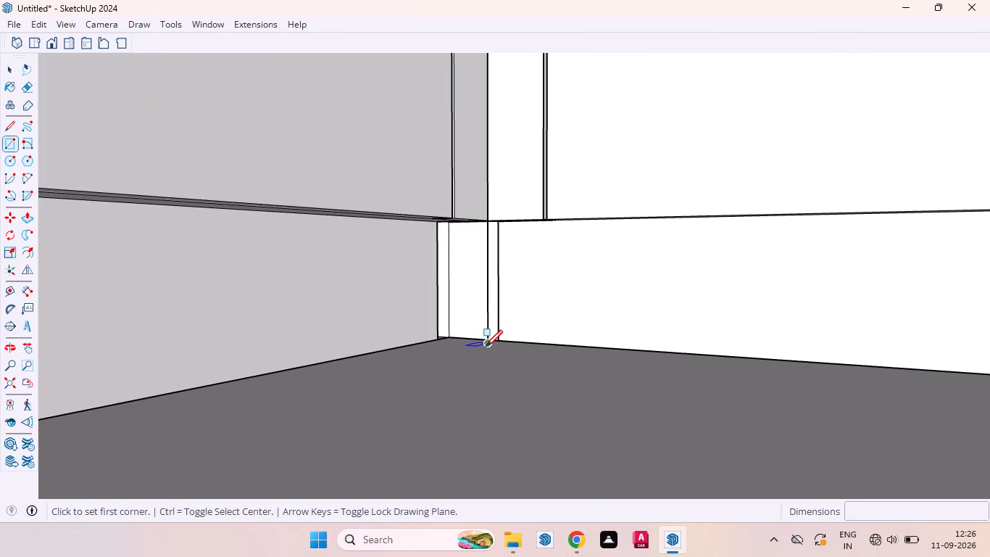
{"action": "left_click", "coordinate": [433, 226]}
{"action": "middle_click_drag", "start_coordinate": [518, 323], "coordinate": [517, 324]}
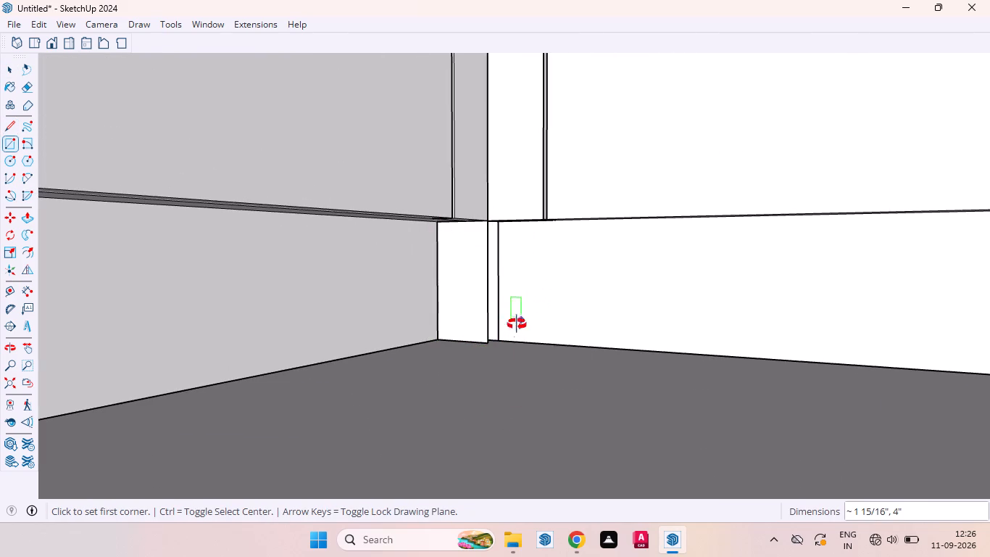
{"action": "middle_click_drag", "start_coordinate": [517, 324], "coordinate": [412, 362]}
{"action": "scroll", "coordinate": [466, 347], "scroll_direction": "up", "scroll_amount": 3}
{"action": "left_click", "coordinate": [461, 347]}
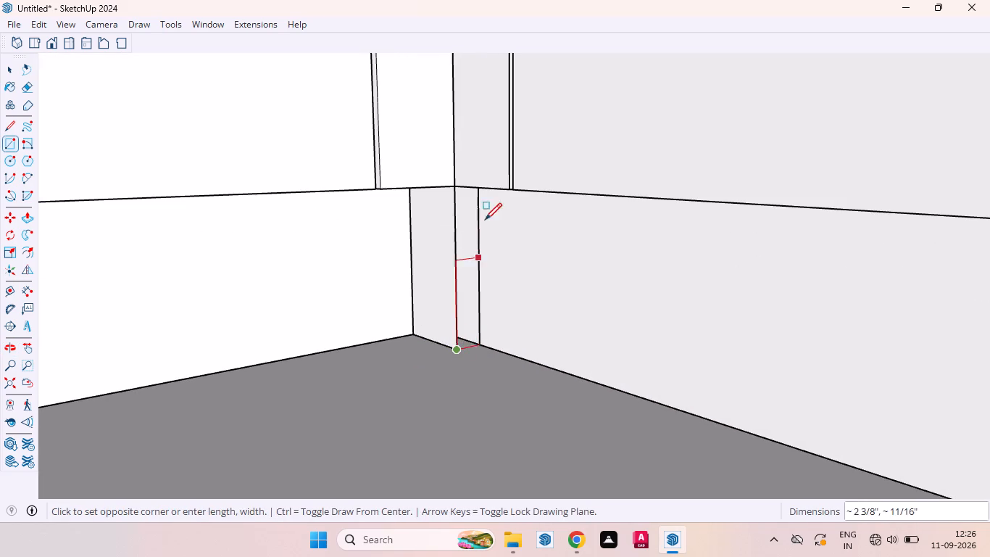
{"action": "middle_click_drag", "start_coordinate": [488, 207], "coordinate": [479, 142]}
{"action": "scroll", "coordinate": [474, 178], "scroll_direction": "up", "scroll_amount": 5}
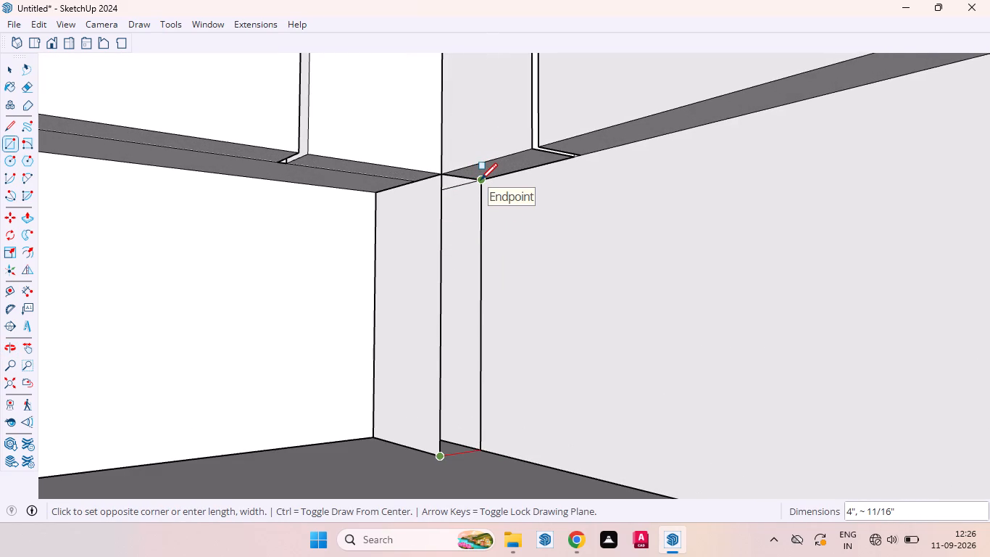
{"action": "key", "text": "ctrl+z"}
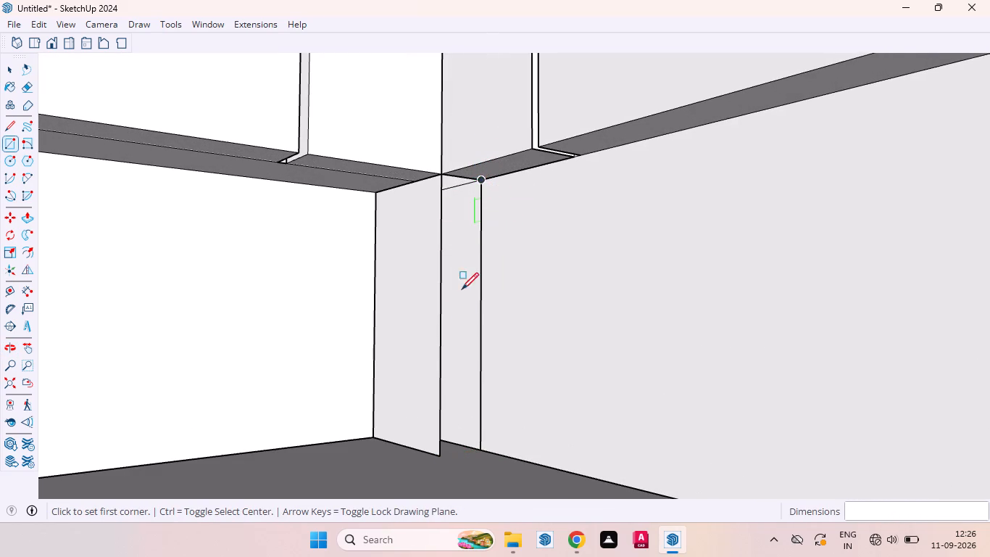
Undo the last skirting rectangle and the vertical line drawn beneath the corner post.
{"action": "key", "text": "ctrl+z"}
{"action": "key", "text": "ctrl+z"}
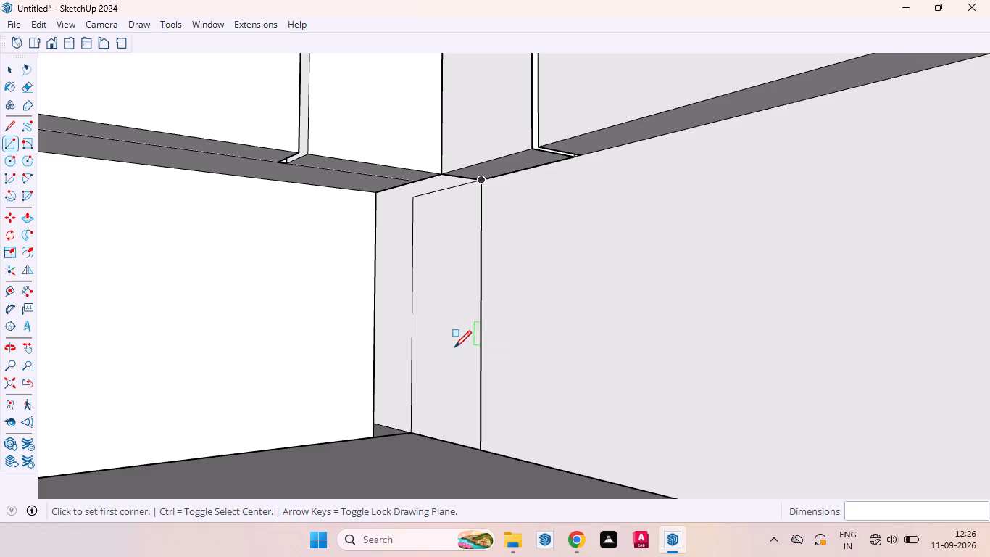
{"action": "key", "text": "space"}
Examine the skirting faces beneath the inner corner post and the base cabinets around the kitchen.
{"action": "middle_click_drag", "start_coordinate": [371, 294], "coordinate": [400, 284]}
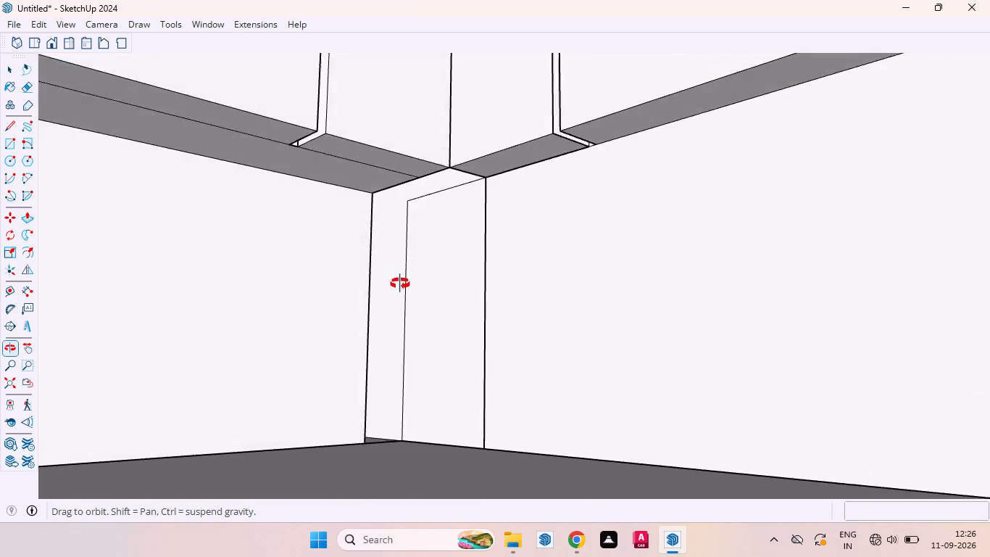
{"action": "middle_click_drag", "start_coordinate": [400, 284], "coordinate": [401, 284]}
{"action": "scroll", "coordinate": [384, 207], "scroll_direction": "up", "scroll_amount": 3}
{"action": "middle_click_drag", "start_coordinate": [384, 209], "coordinate": [337, 183]}
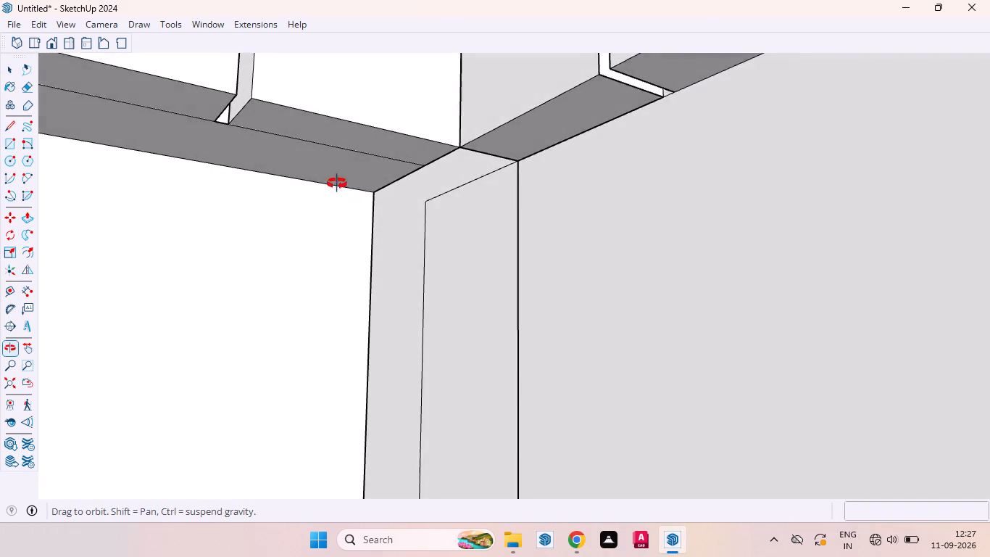
{"action": "middle_click_drag", "start_coordinate": [337, 183], "coordinate": [444, 224]}
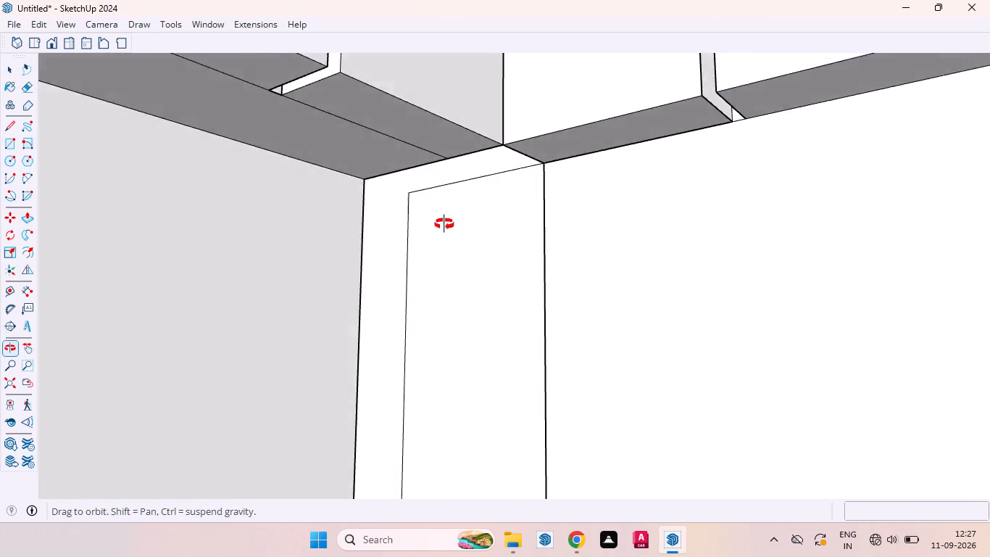
{"action": "middle_click_drag", "start_coordinate": [444, 224], "coordinate": [473, 255]}
{"action": "scroll", "coordinate": [546, 283], "scroll_direction": "down", "scroll_amount": 15}
{"action": "scroll", "coordinate": [527, 260], "scroll_direction": "up", "scroll_amount": 1}
{"action": "scroll", "coordinate": [527, 260], "scroll_direction": "down", "scroll_amount": 5}
{"action": "scroll", "coordinate": [513, 323], "scroll_direction": "down", "scroll_amount": 13}
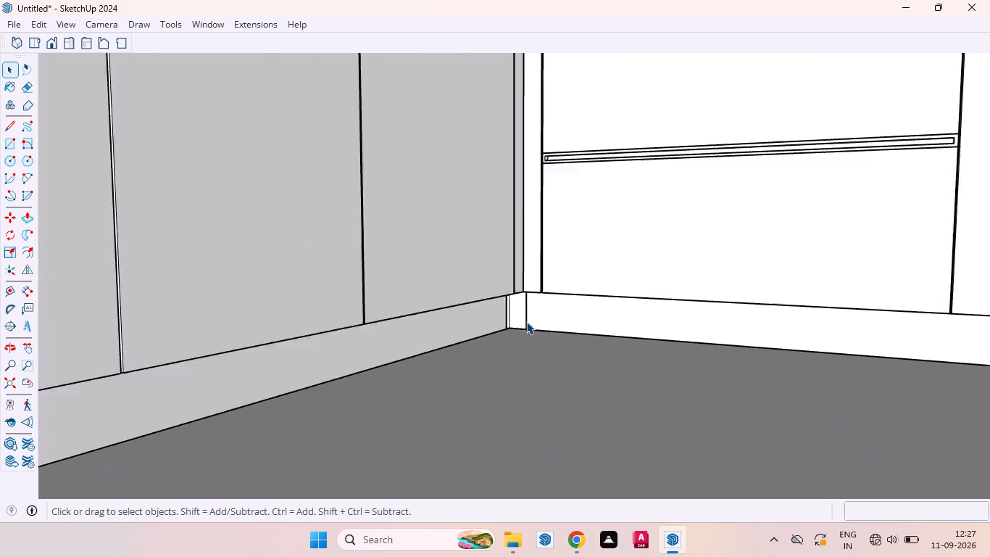
{"action": "scroll", "coordinate": [526, 321], "scroll_direction": "down", "scroll_amount": 9}
{"action": "scroll", "coordinate": [538, 302], "scroll_direction": "up", "scroll_amount": 1}
{"action": "middle_click_drag", "start_coordinate": [538, 317], "coordinate": [625, 370]}
{"action": "scroll", "coordinate": [965, 294], "scroll_direction": "up", "scroll_amount": 6}
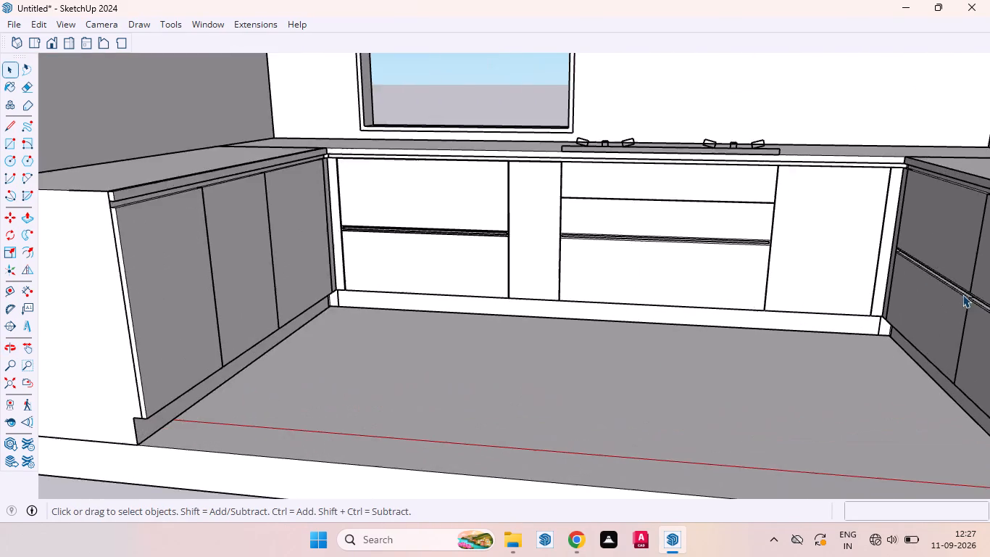
{"action": "scroll", "coordinate": [962, 294], "scroll_direction": "up", "scroll_amount": 5}
{"action": "scroll", "coordinate": [860, 352], "scroll_direction": "down", "scroll_amount": 7}
{"action": "scroll", "coordinate": [886, 218], "scroll_direction": "up", "scroll_amount": 5}
{"action": "scroll", "coordinate": [856, 268], "scroll_direction": "down", "scroll_amount": 7}
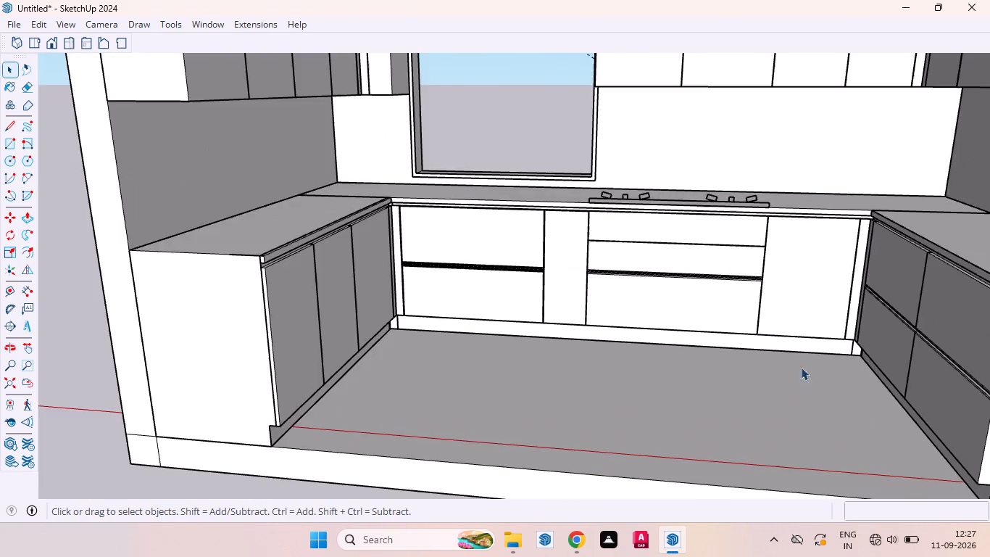
{"action": "scroll", "coordinate": [733, 394], "scroll_direction": "down", "scroll_amount": 9}
{"action": "middle_click_drag", "start_coordinate": [633, 396], "coordinate": [621, 342]}
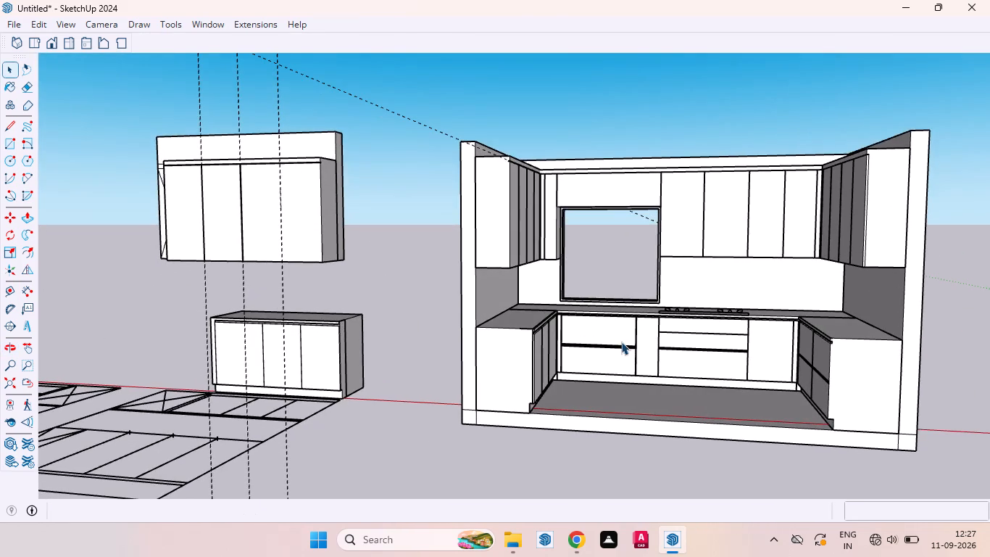
Delete the separate wall cabinet and base cabinet models standing beside the kitchen.
{"action": "scroll", "coordinate": [504, 381], "scroll_direction": "down", "scroll_amount": 10}
{"action": "scroll", "coordinate": [362, 397], "scroll_direction": "up", "scroll_amount": 2}
{"action": "scroll", "coordinate": [512, 384], "scroll_direction": "down", "scroll_amount": 7}
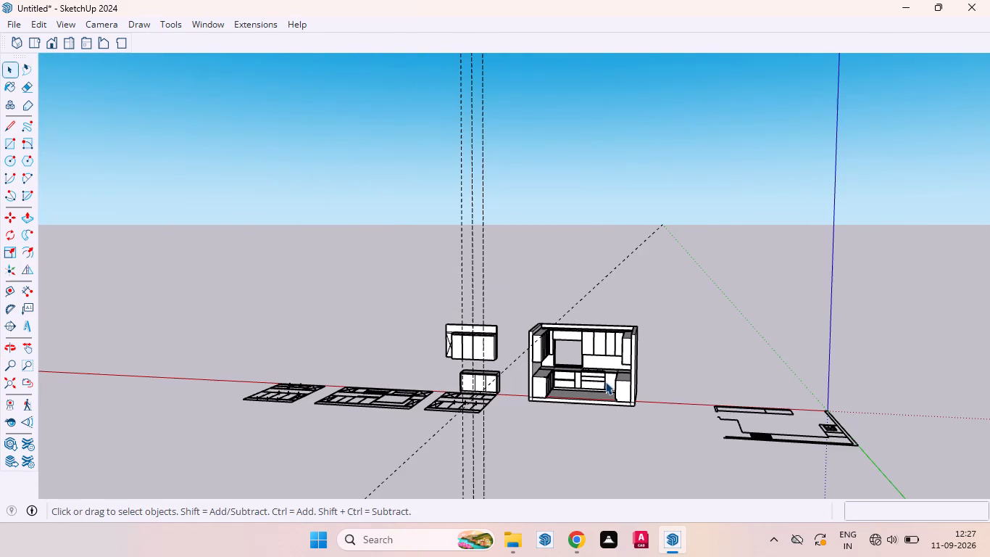
{"action": "left_click_drag", "start_coordinate": [194, 310], "coordinate": [507, 513]}
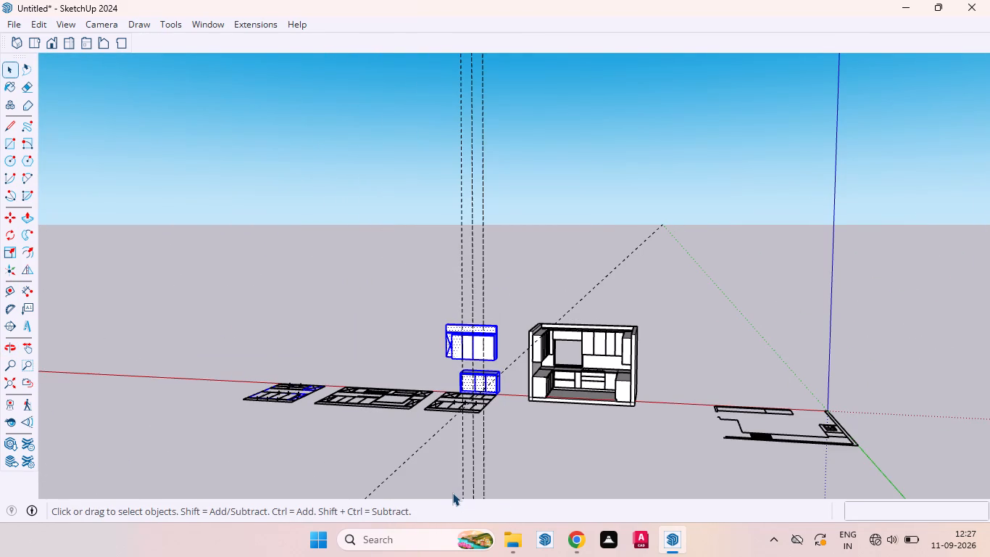
{"action": "key", "text": "Delete"}
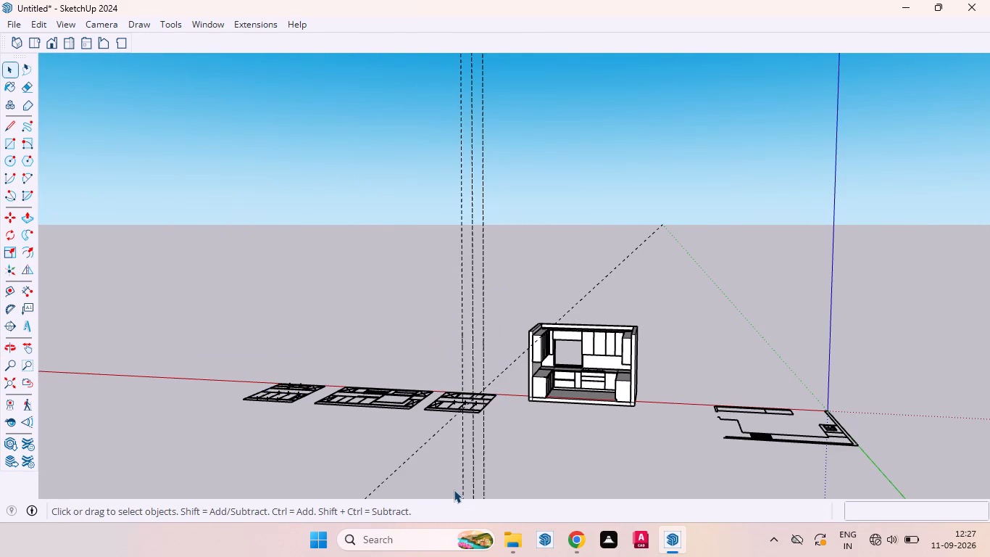
{"action": "left_click", "coordinate": [496, 473]}
Delete the three flat elevation drawings on the ground together with the dashed guide lines.
{"action": "left_click_drag", "start_coordinate": [516, 456], "coordinate": [381, 380]}
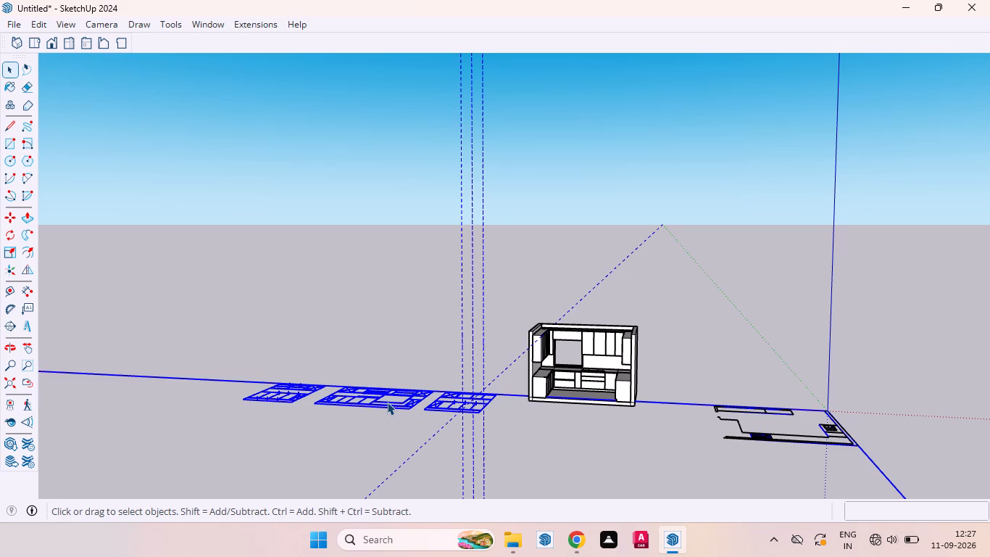
{"action": "key", "text": "Delete"}
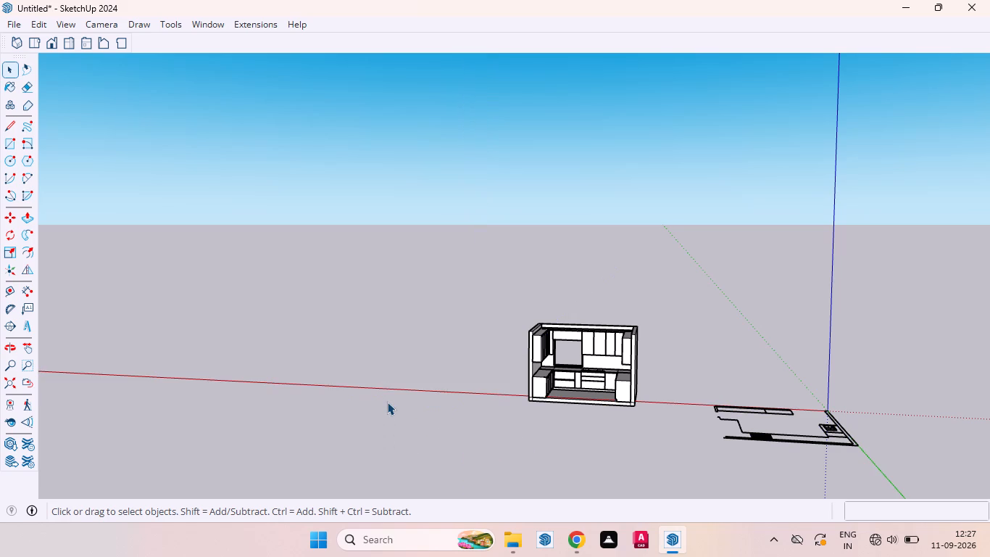
Delete the flat kitchen floor plan linework lying near the axes origin.
{"action": "scroll", "coordinate": [801, 444], "scroll_direction": "up", "scroll_amount": 7}
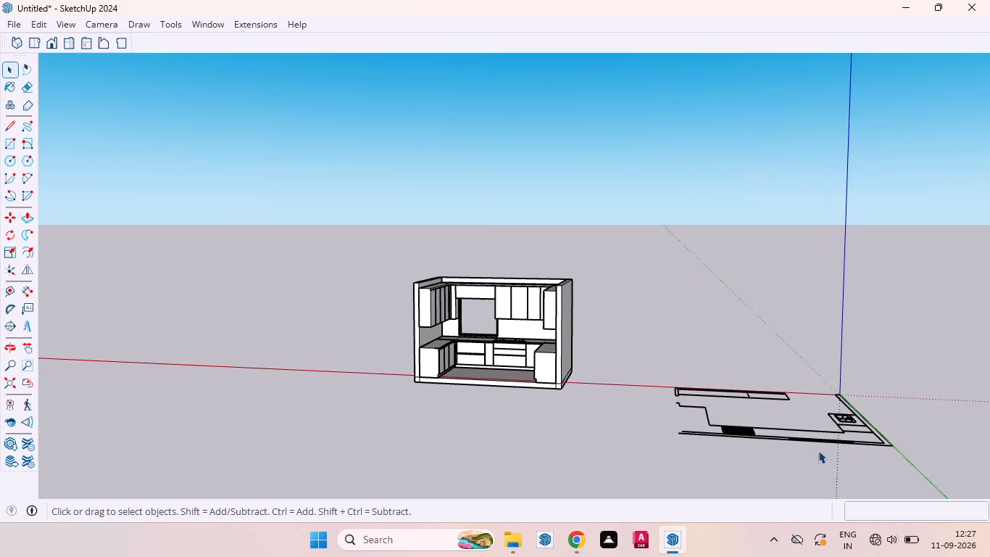
{"action": "scroll", "coordinate": [818, 450], "scroll_direction": "up", "scroll_amount": 3}
{"action": "middle_click_drag", "start_coordinate": [853, 445], "coordinate": [863, 498]}
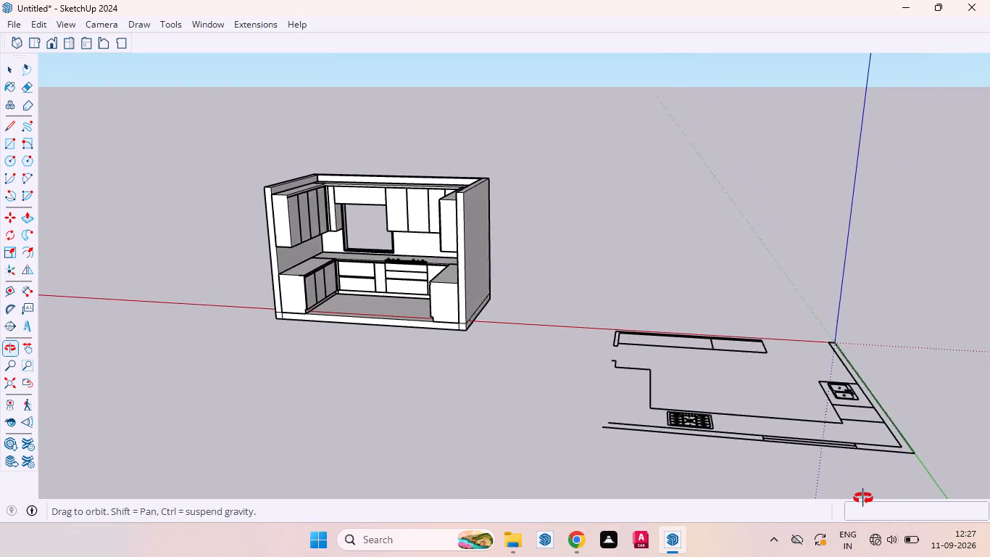
{"action": "middle_click_drag", "start_coordinate": [863, 498], "coordinate": [871, 508]}
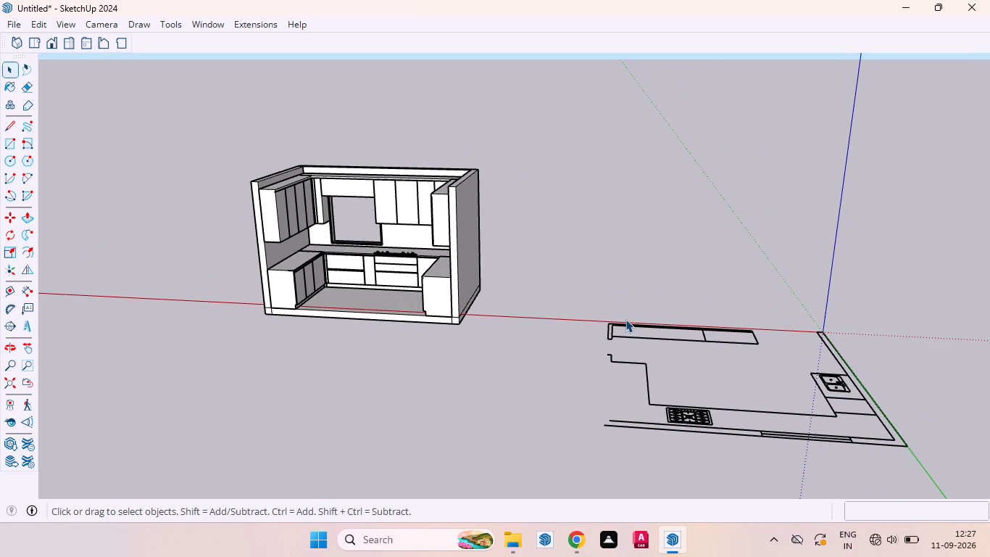
{"action": "left_click_drag", "start_coordinate": [556, 268], "coordinate": [924, 501]}
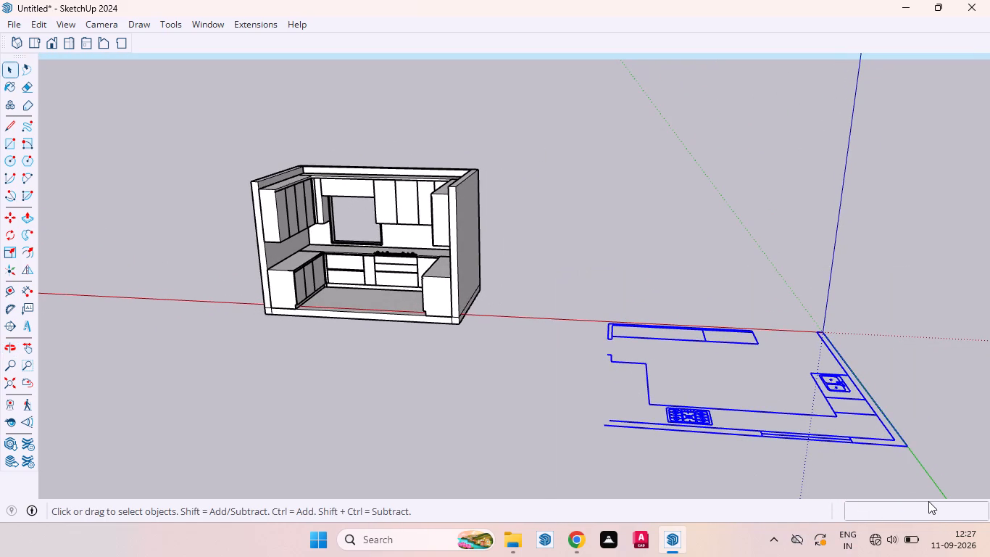
{"action": "key", "text": "Delete"}
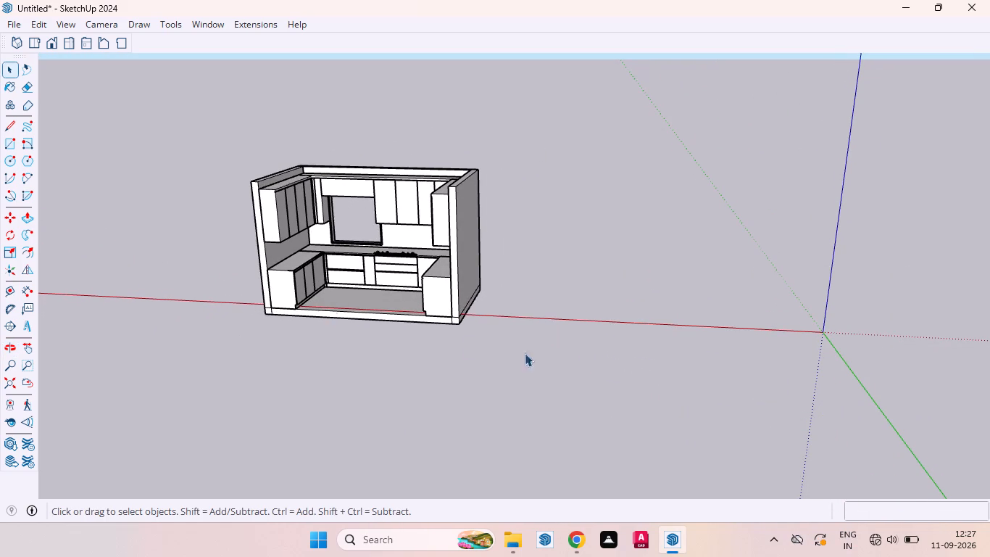
Examine the whole kitchen model from the open front, including its wall and base cabinets.
{"action": "scroll", "coordinate": [550, 360], "scroll_direction": "down", "scroll_amount": 6}
{"action": "scroll", "coordinate": [628, 369], "scroll_direction": "down", "scroll_amount": 13}
{"action": "scroll", "coordinate": [573, 396], "scroll_direction": "up", "scroll_amount": 6}
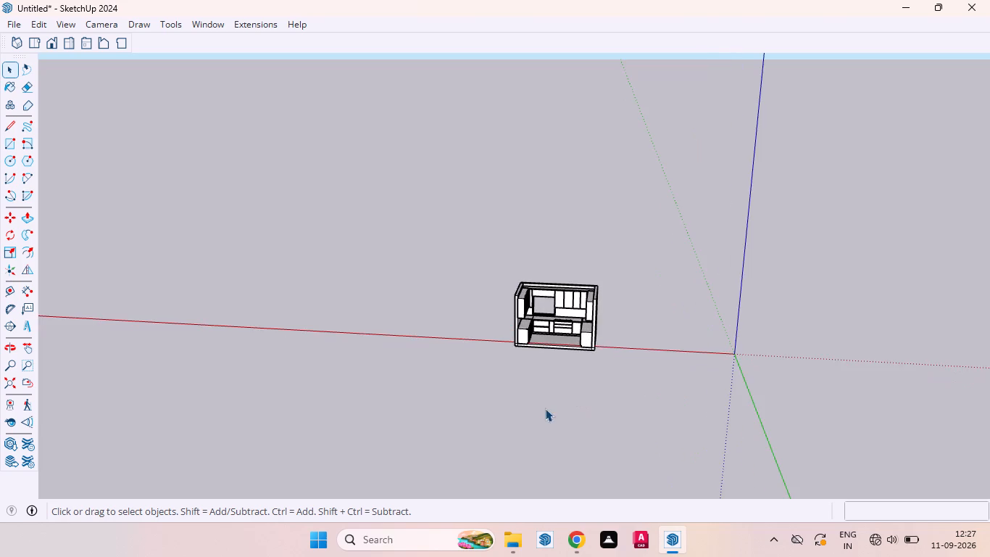
{"action": "middle_click_drag", "start_coordinate": [545, 409], "coordinate": [591, 382]}
{"action": "scroll", "coordinate": [575, 329], "scroll_direction": "up", "scroll_amount": 16}
{"action": "scroll", "coordinate": [551, 420], "scroll_direction": "down", "scroll_amount": 3}
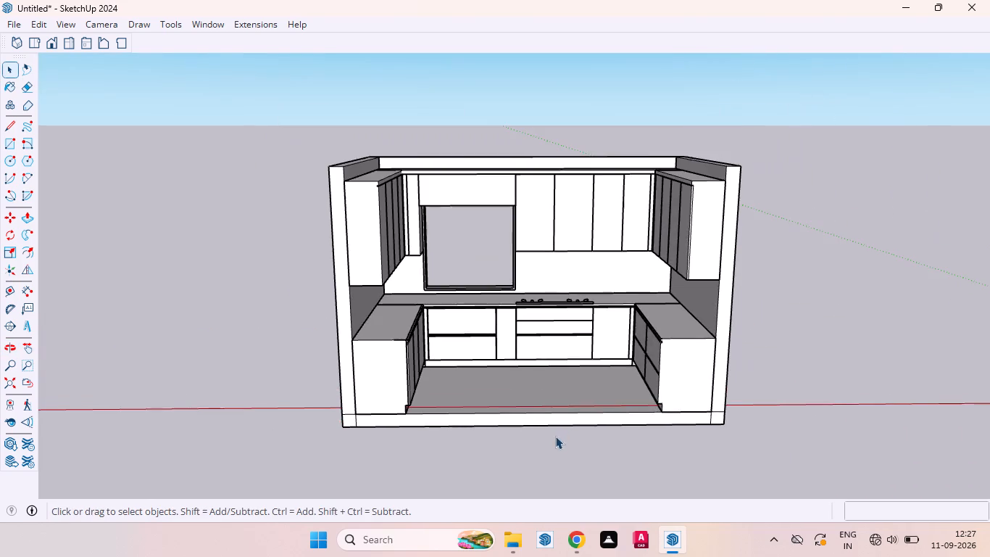
{"action": "middle_click_drag", "start_coordinate": [524, 376], "coordinate": [520, 318]}
{"action": "scroll", "coordinate": [517, 334], "scroll_direction": "up", "scroll_amount": 5}
{"action": "scroll", "coordinate": [533, 368], "scroll_direction": "down", "scroll_amount": 6}
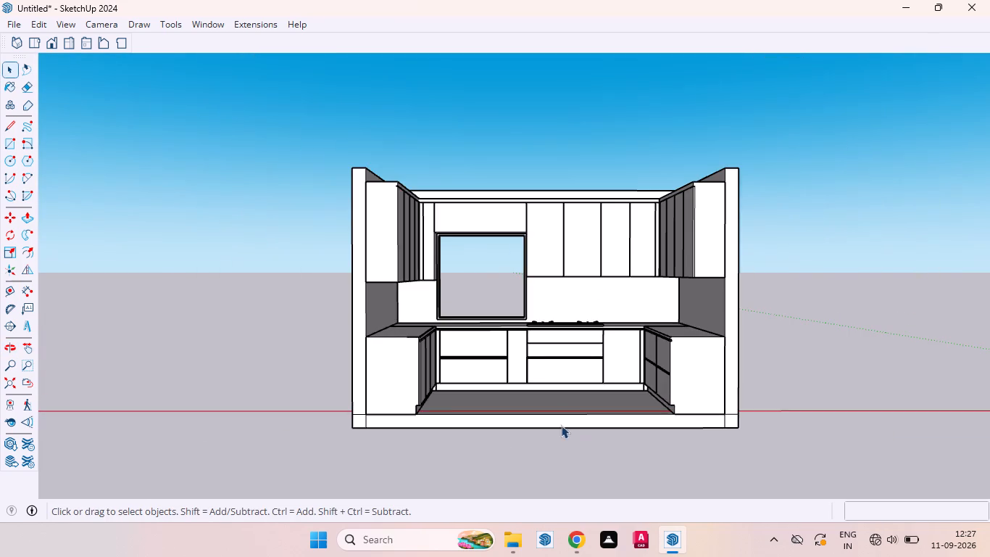
{"action": "scroll", "coordinate": [388, 175], "scroll_direction": "up", "scroll_amount": 5}
{"action": "scroll", "coordinate": [399, 216], "scroll_direction": "down", "scroll_amount": 5}
Inside the wall cabinet group on the side wall nearest the window, push the outermost door face inward 18 mm.
{"action": "scroll", "coordinate": [430, 253], "scroll_direction": "up", "scroll_amount": 3}
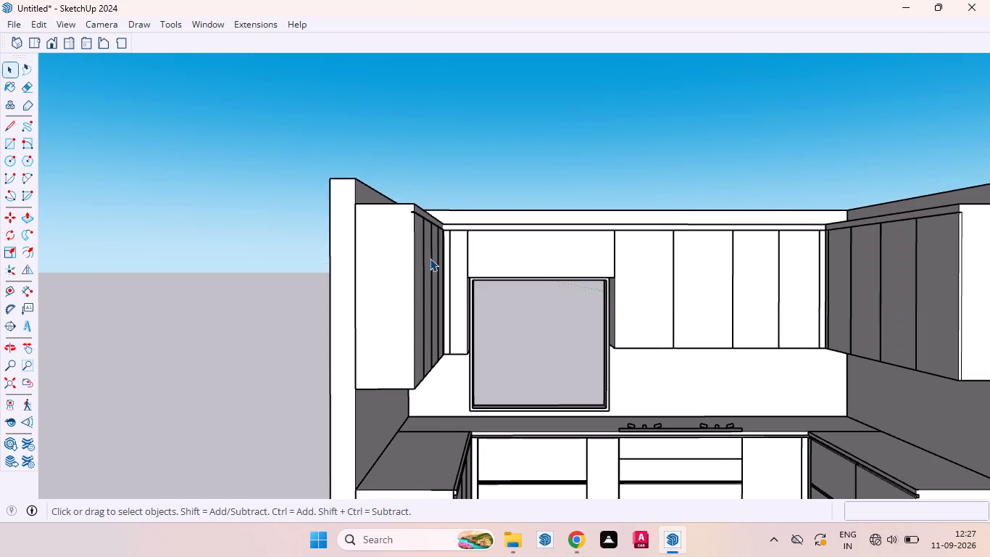
{"action": "middle_click_drag", "start_coordinate": [430, 258], "coordinate": [389, 295]}
{"action": "scroll", "coordinate": [390, 294], "scroll_direction": "up", "scroll_amount": 4}
{"action": "left_click", "coordinate": [390, 288]}
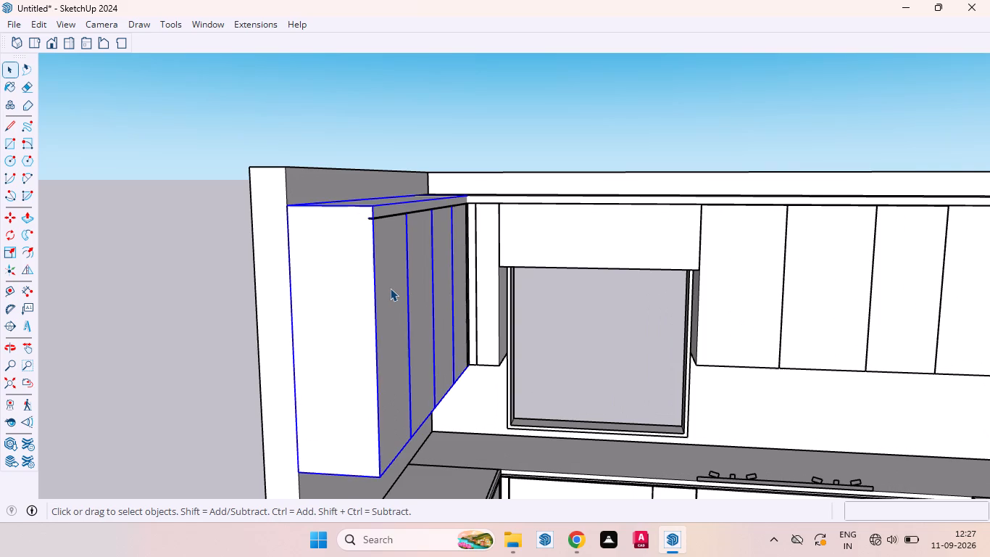
{"action": "triple_click", "coordinate": [390, 288]}
{"action": "left_click", "coordinate": [390, 294]}
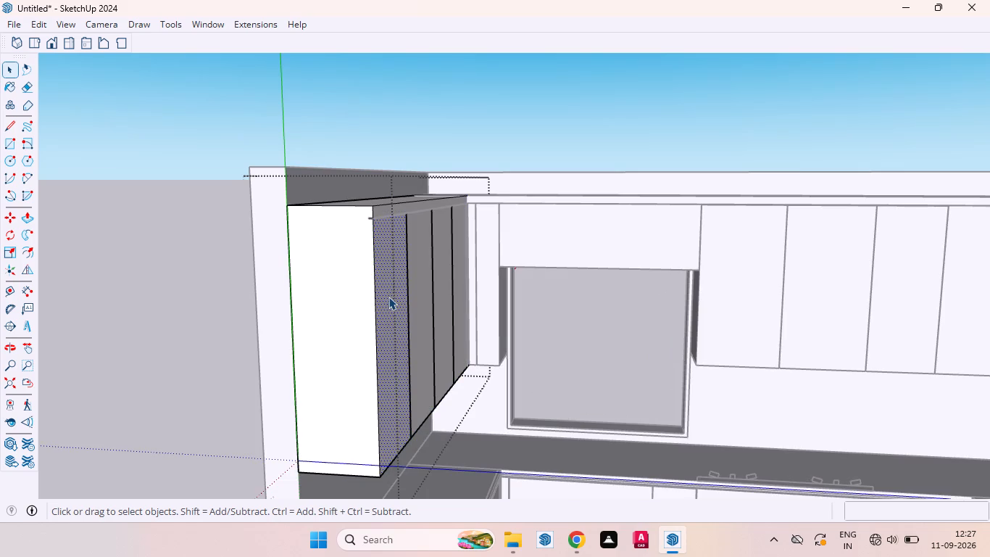
{"action": "key", "text": "p"}
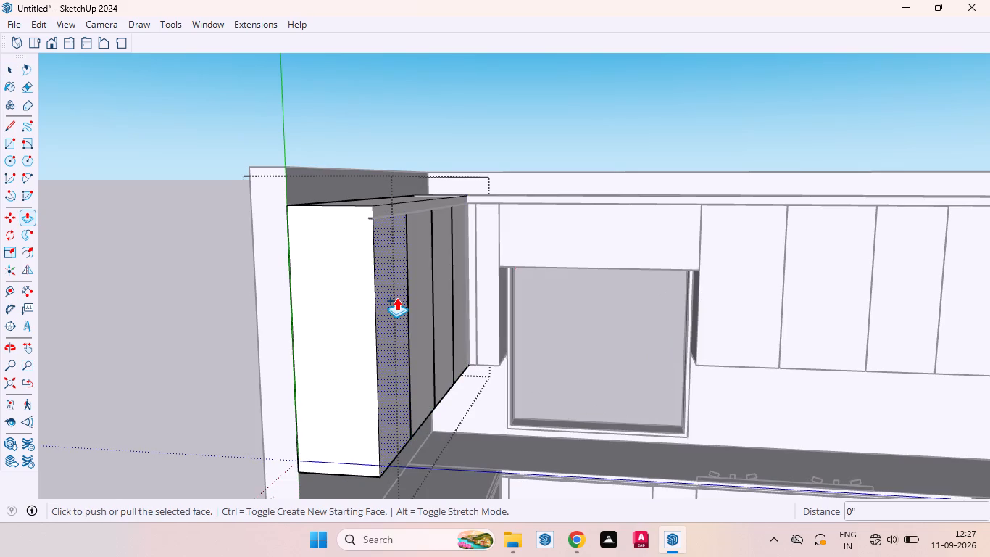
{"action": "left_click", "coordinate": [396, 297]}
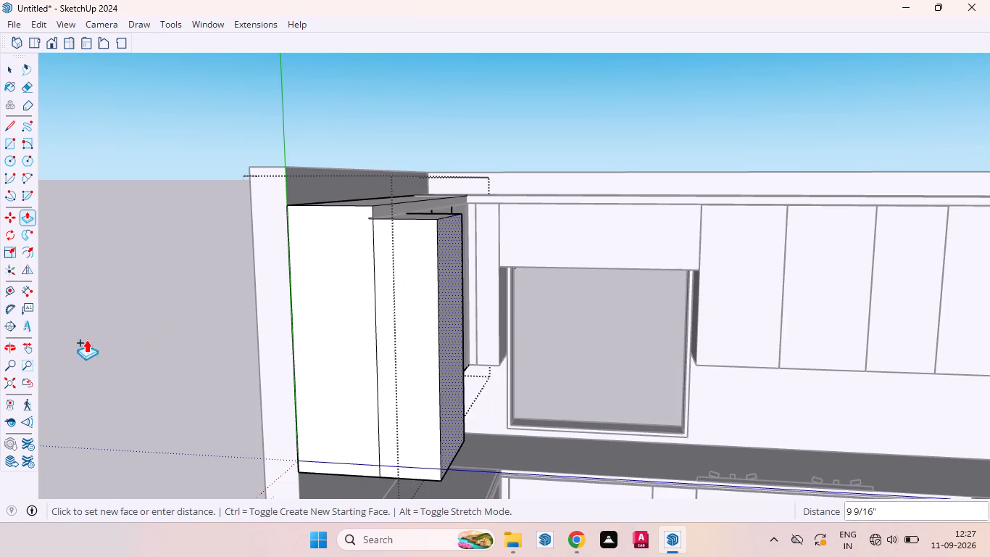
{"action": "key", "text": "space"}
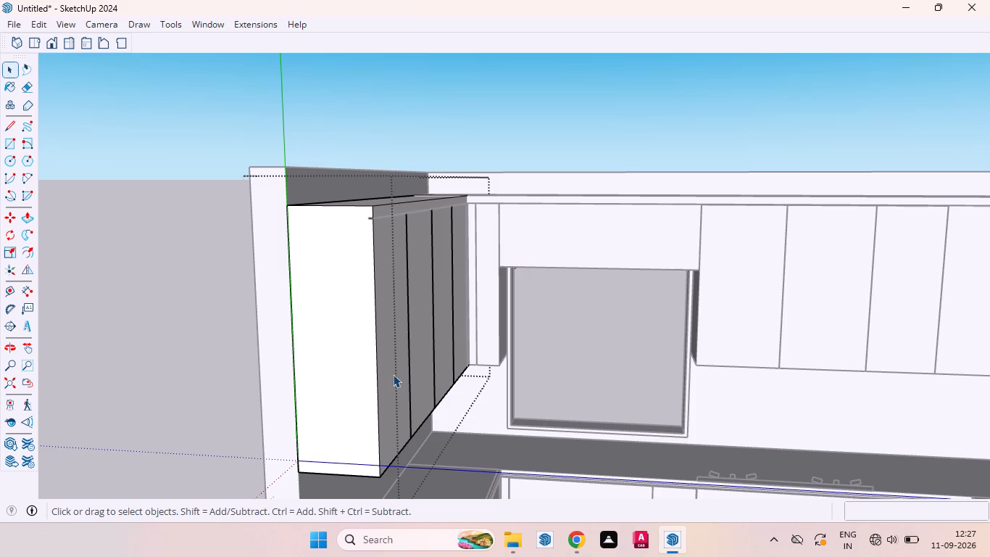
{"action": "key", "text": "p"}
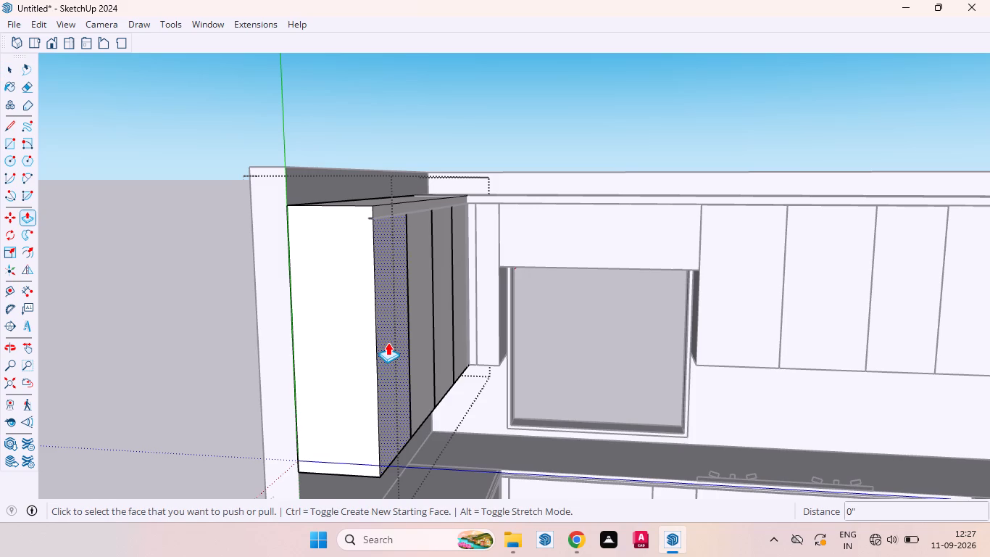
{"action": "left_click", "coordinate": [388, 342]}
{"action": "key", "text": "1"}
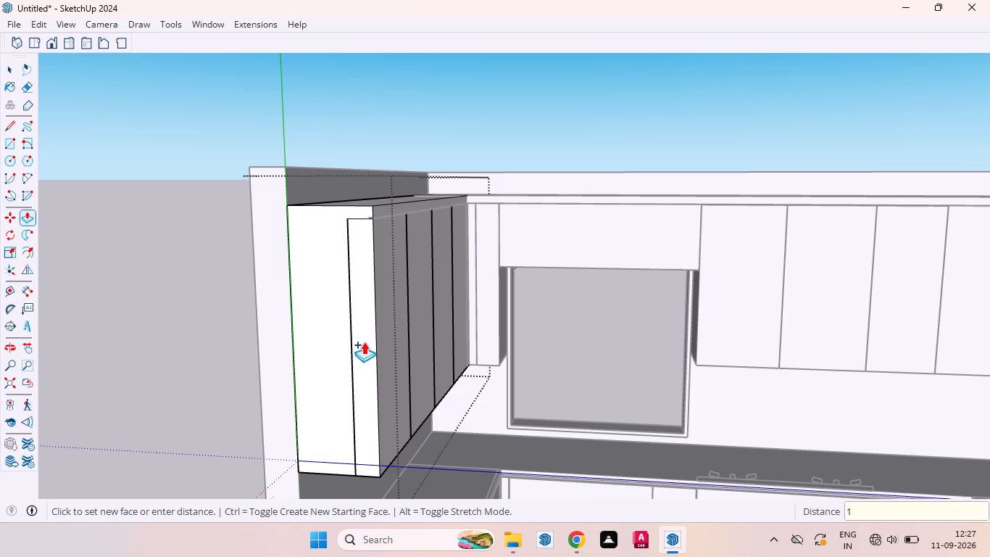
{"action": "key", "text": "8"}
{"action": "key", "text": "m"}
{"action": "key", "text": "m"}
{"action": "key", "text": "Return"}
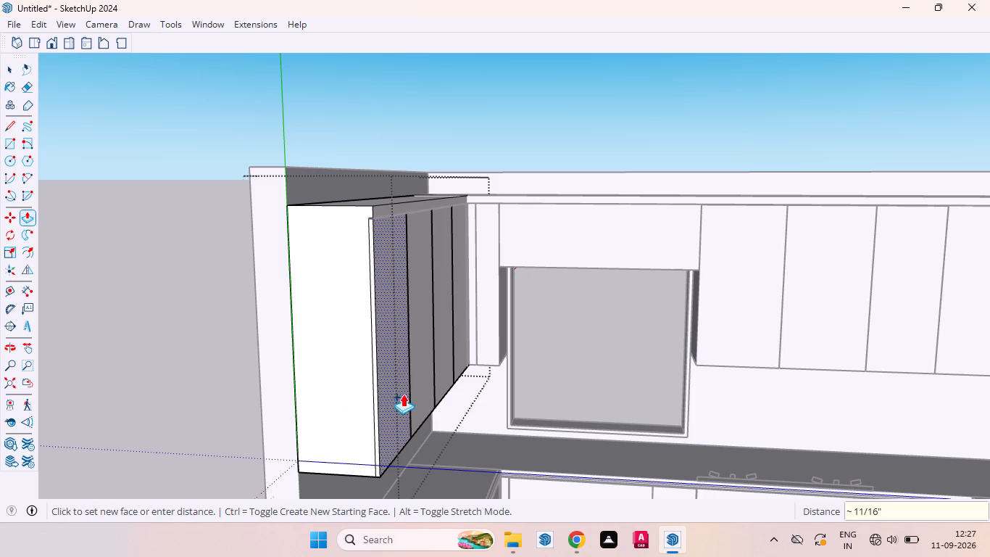
{"action": "key", "text": "space"}
{"action": "left_click", "coordinate": [222, 406]}
{"action": "scroll", "coordinate": [381, 223], "scroll_direction": "up", "scroll_amount": 8}
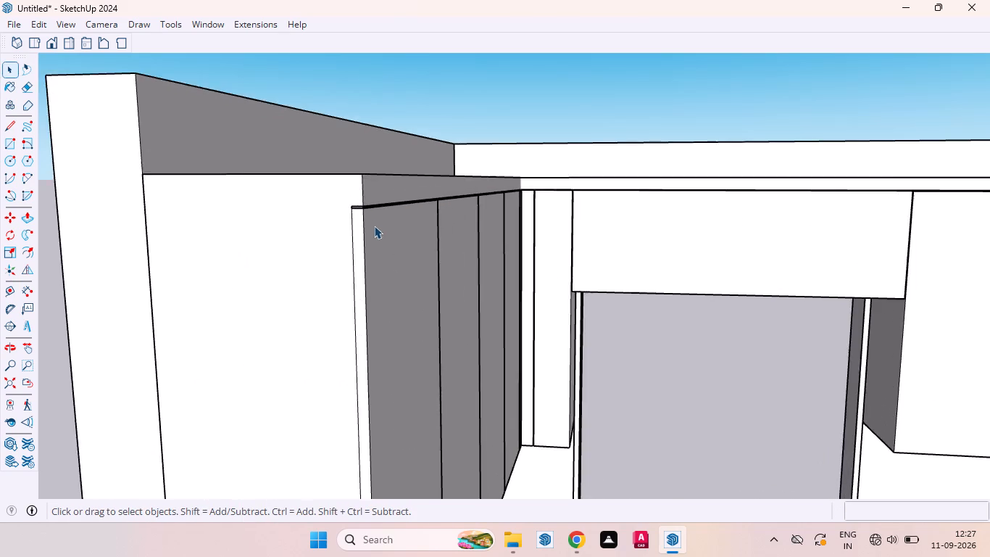
Delete the short vertical edge closing the outer end of the groove above the doors of the wall cabinet nearest the window.
{"action": "scroll", "coordinate": [374, 226], "scroll_direction": "up", "scroll_amount": 6}
{"action": "middle_click_drag", "start_coordinate": [373, 226], "coordinate": [315, 230]}
{"action": "scroll", "coordinate": [373, 183], "scroll_direction": "up", "scroll_amount": 14}
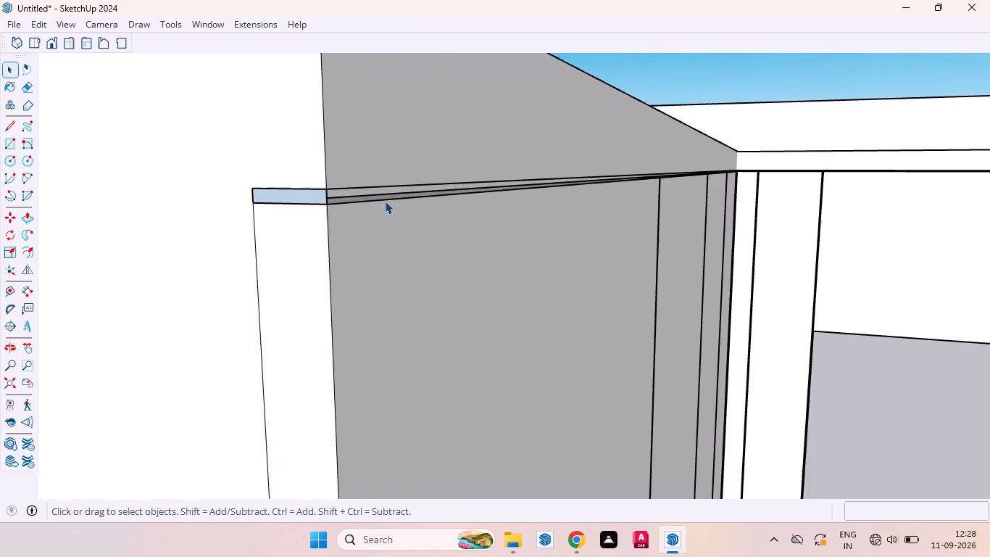
{"action": "middle_click_drag", "start_coordinate": [385, 201], "coordinate": [317, 210]}
{"action": "scroll", "coordinate": [329, 197], "scroll_direction": "up", "scroll_amount": 8}
{"action": "left_click", "coordinate": [346, 191]}
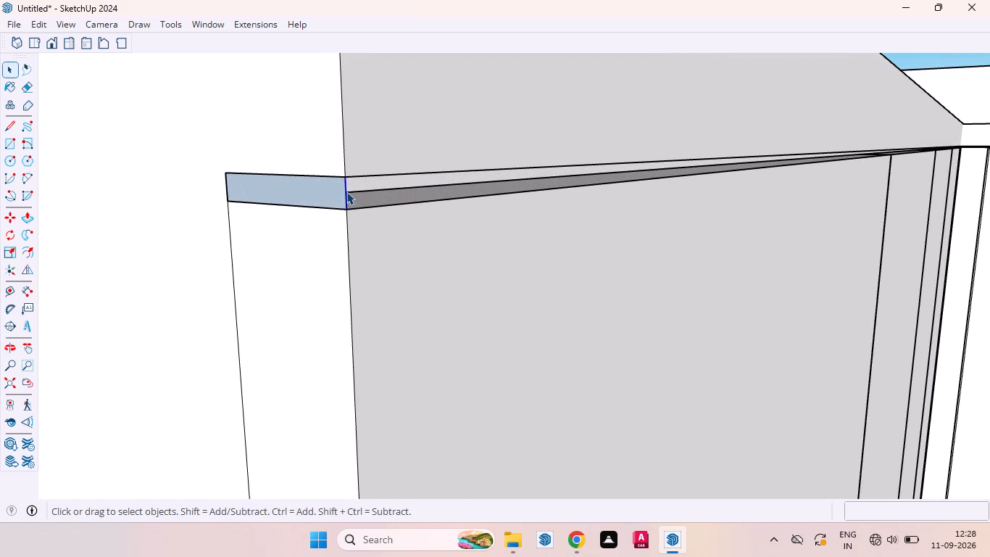
{"action": "key", "text": "Delete"}
Examine the outer ends and top grooves of both side-wall wall cabinets, and the base cabinet fronts below them.
{"action": "scroll", "coordinate": [469, 211], "scroll_direction": "down", "scroll_amount": 9}
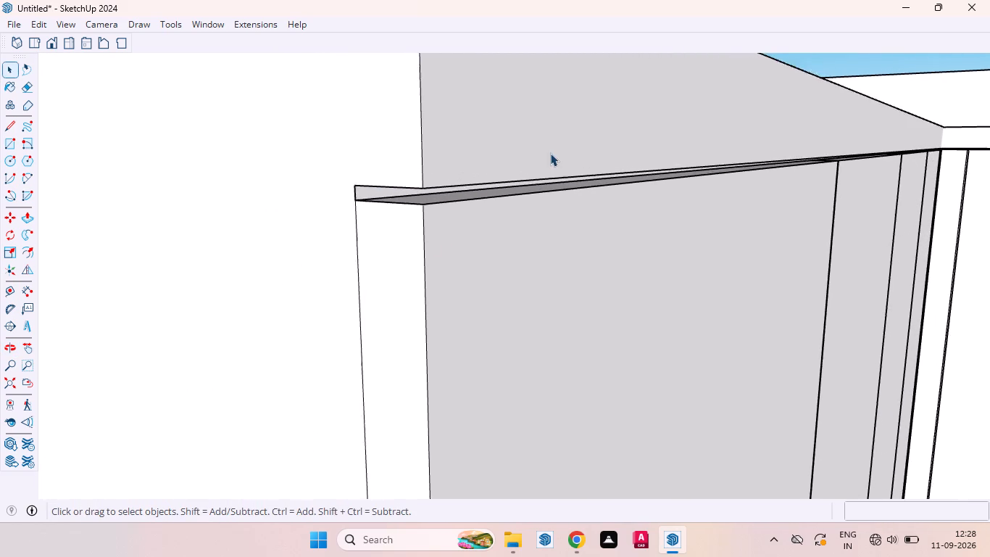
{"action": "scroll", "coordinate": [550, 153], "scroll_direction": "down", "scroll_amount": 3}
{"action": "scroll", "coordinate": [567, 152], "scroll_direction": "down", "scroll_amount": 19}
{"action": "scroll", "coordinate": [575, 92], "scroll_direction": "down", "scroll_amount": 1}
{"action": "scroll", "coordinate": [575, 92], "scroll_direction": "up", "scroll_amount": 1}
{"action": "scroll", "coordinate": [575, 92], "scroll_direction": "down", "scroll_amount": 3}
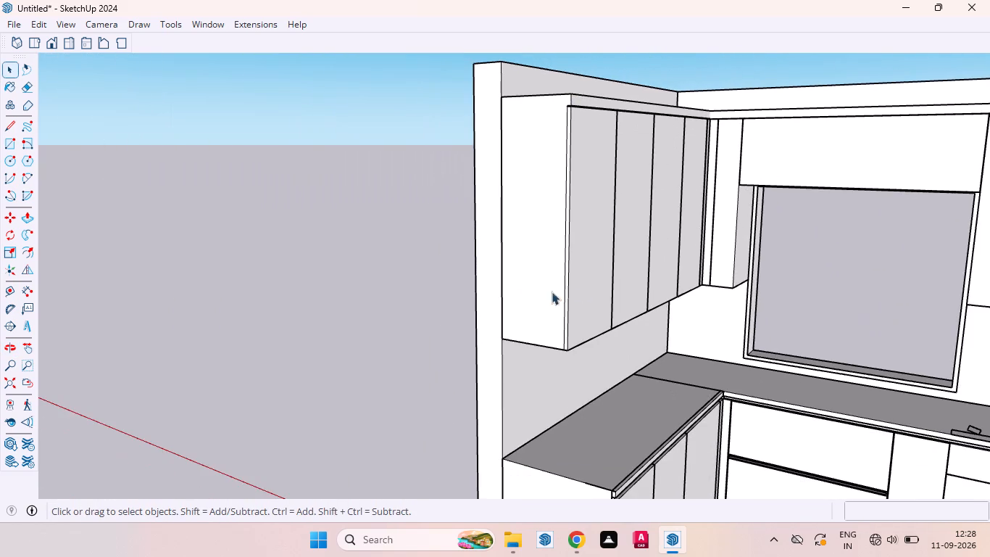
{"action": "scroll", "coordinate": [427, 288], "scroll_direction": "down", "scroll_amount": 5}
{"action": "scroll", "coordinate": [667, 291], "scroll_direction": "up", "scroll_amount": 4}
{"action": "middle_click_drag", "start_coordinate": [702, 295], "coordinate": [773, 295]}
{"action": "scroll", "coordinate": [766, 223], "scroll_direction": "up", "scroll_amount": 3}
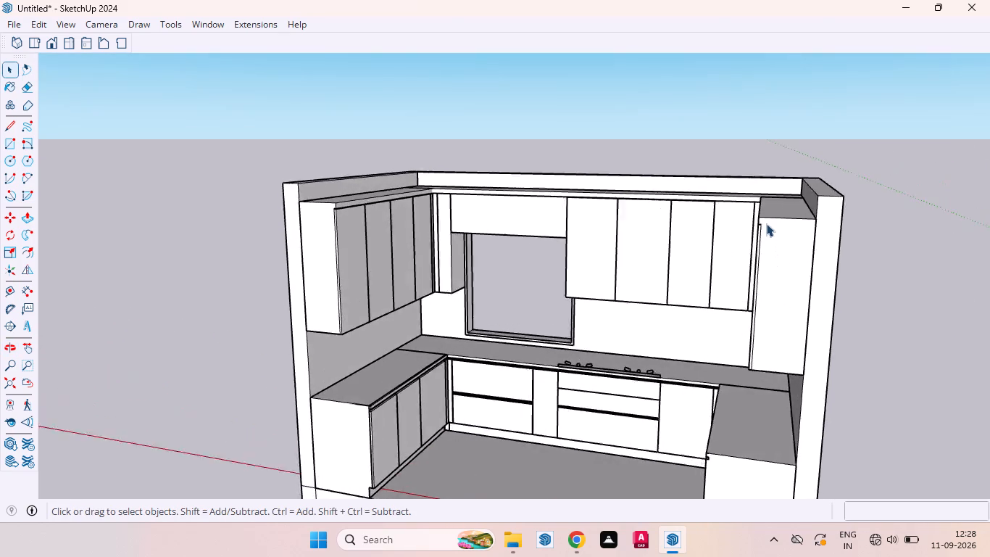
{"action": "scroll", "coordinate": [766, 223], "scroll_direction": "up", "scroll_amount": 17}
{"action": "scroll", "coordinate": [796, 231], "scroll_direction": "down", "scroll_amount": 15}
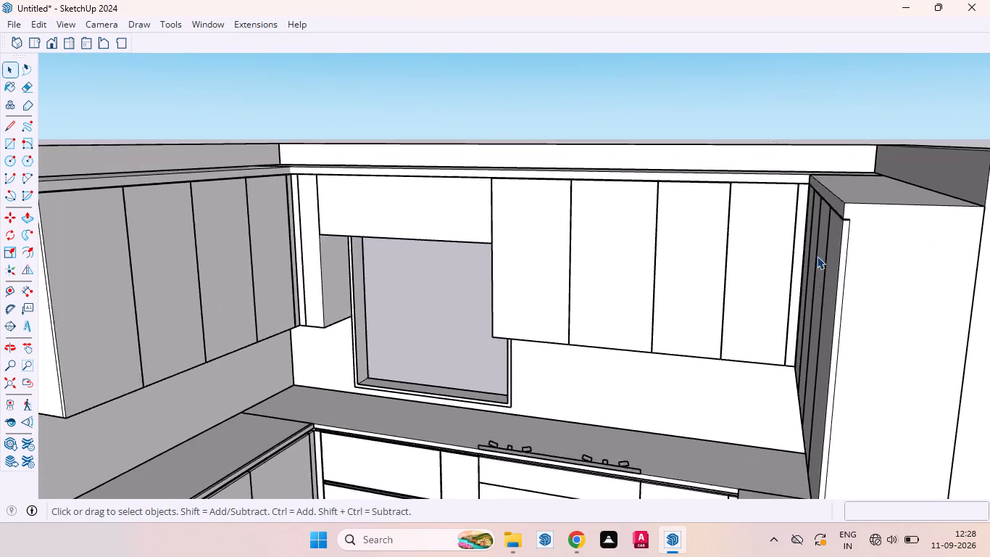
{"action": "scroll", "coordinate": [817, 256], "scroll_direction": "down", "scroll_amount": 10}
{"action": "scroll", "coordinate": [583, 244], "scroll_direction": "up", "scroll_amount": 15}
{"action": "middle_click_drag", "start_coordinate": [568, 205], "coordinate": [573, 194]}
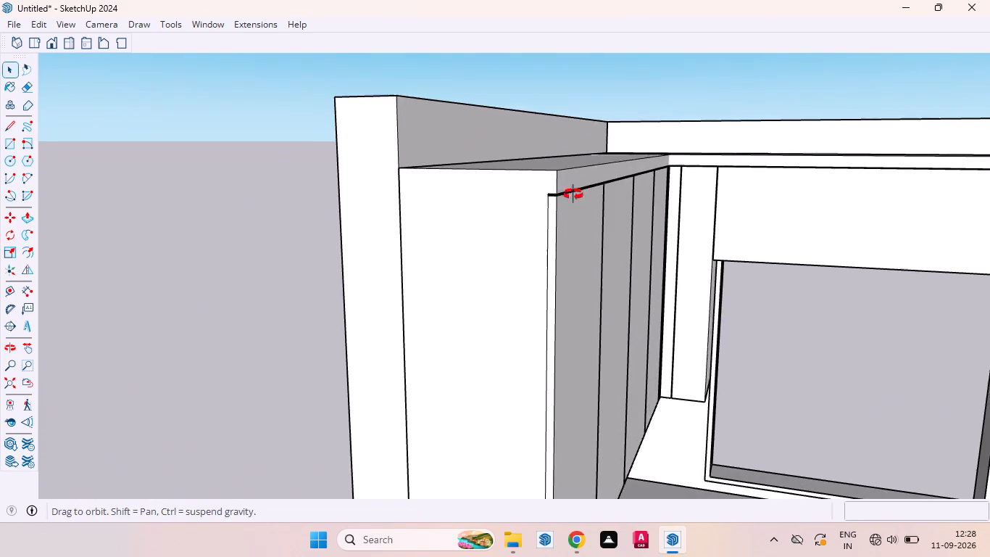
{"action": "middle_click_drag", "start_coordinate": [573, 194], "coordinate": [580, 172]}
{"action": "scroll", "coordinate": [580, 177], "scroll_direction": "up", "scroll_amount": 1}
{"action": "scroll", "coordinate": [554, 233], "scroll_direction": "down", "scroll_amount": 2}
{"action": "scroll", "coordinate": [554, 234], "scroll_direction": "up", "scroll_amount": 1}
{"action": "scroll", "coordinate": [553, 234], "scroll_direction": "down", "scroll_amount": 20}
{"action": "scroll", "coordinate": [553, 234], "scroll_direction": "down", "scroll_amount": 1}
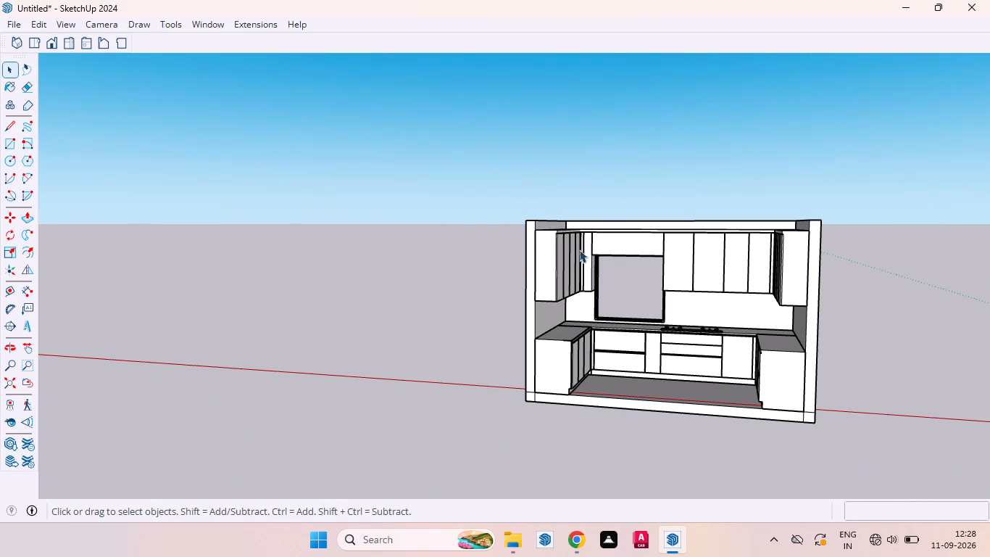
{"action": "scroll", "coordinate": [796, 207], "scroll_direction": "up", "scroll_amount": 20}
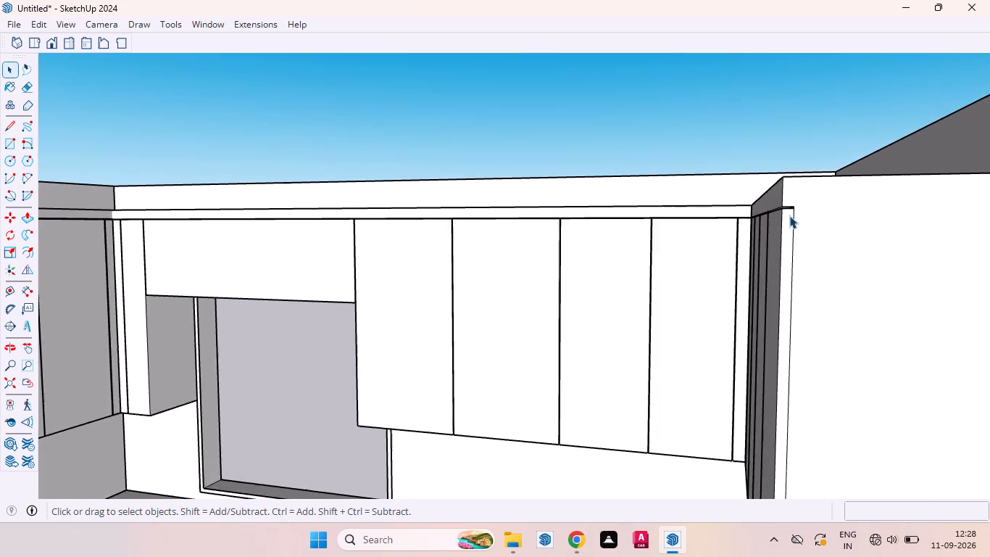
{"action": "scroll", "coordinate": [789, 215], "scroll_direction": "up", "scroll_amount": 3}
{"action": "middle_click_drag", "start_coordinate": [780, 213], "coordinate": [932, 244]}
{"action": "scroll", "coordinate": [928, 244], "scroll_direction": "up", "scroll_amount": 1}
{"action": "scroll", "coordinate": [699, 282], "scroll_direction": "down", "scroll_amount": 3}
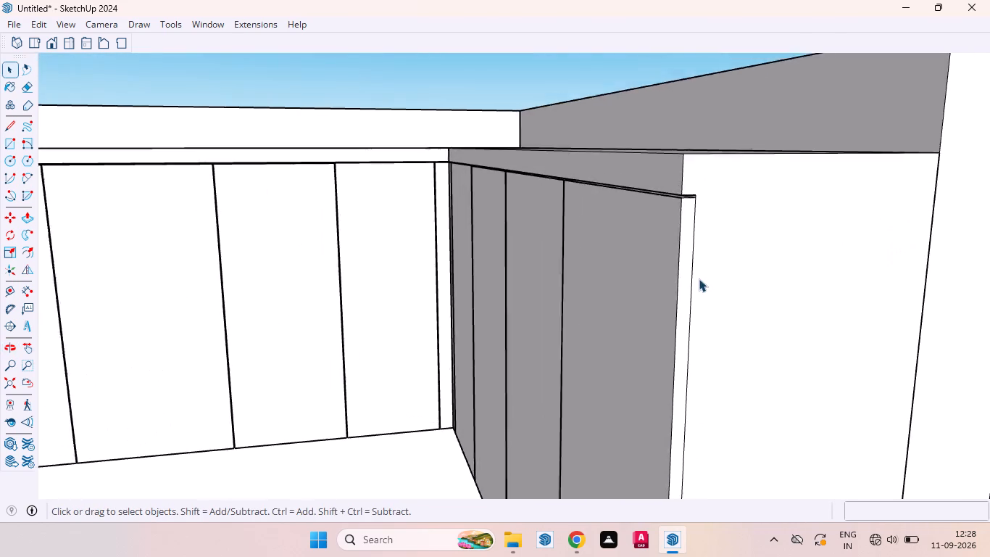
{"action": "scroll", "coordinate": [699, 278], "scroll_direction": "down", "scroll_amount": 9}
{"action": "scroll", "coordinate": [729, 214], "scroll_direction": "down", "scroll_amount": 5}
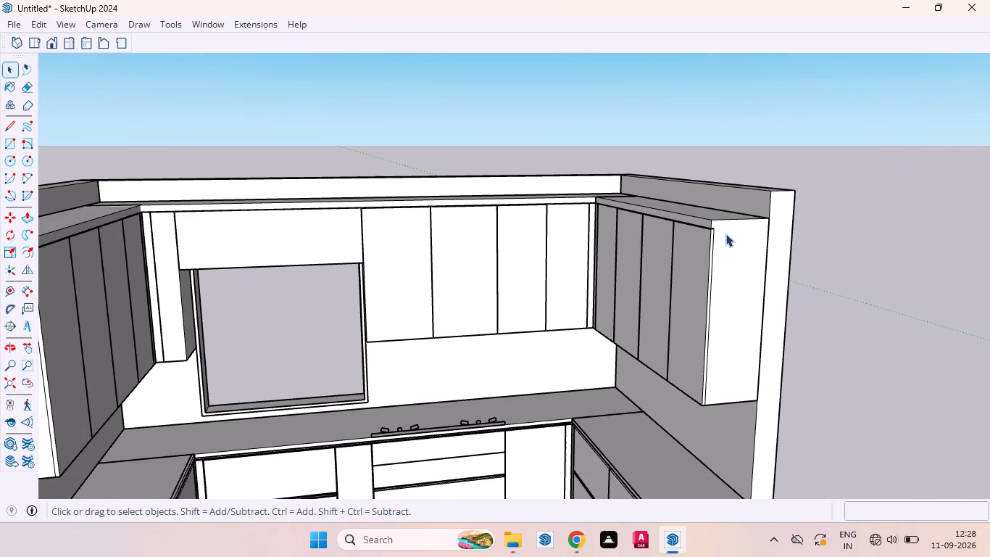
{"action": "scroll", "coordinate": [794, 242], "scroll_direction": "down", "scroll_amount": 6}
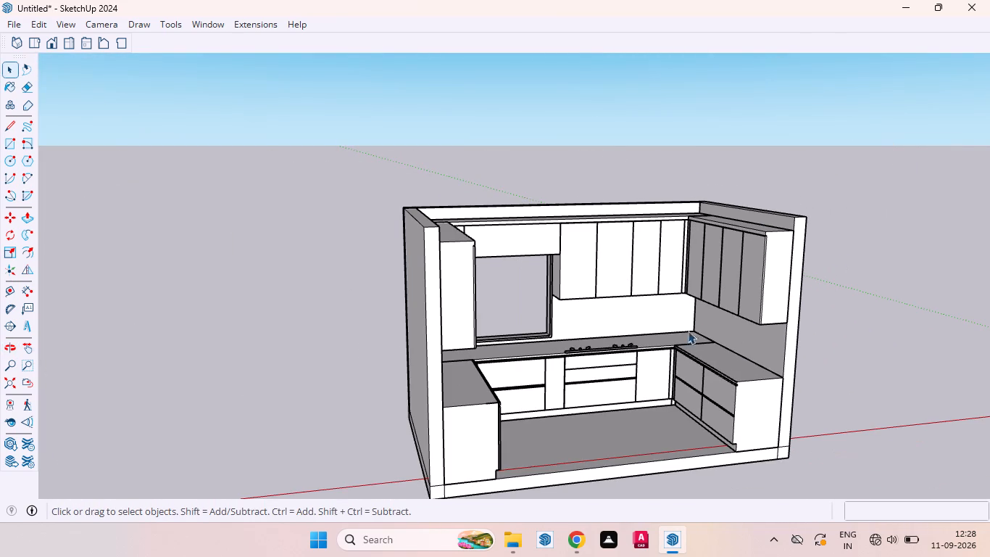
{"action": "scroll", "coordinate": [470, 470], "scroll_direction": "up", "scroll_amount": 4}
{"action": "middle_click_drag", "start_coordinate": [540, 432], "coordinate": [428, 458]}
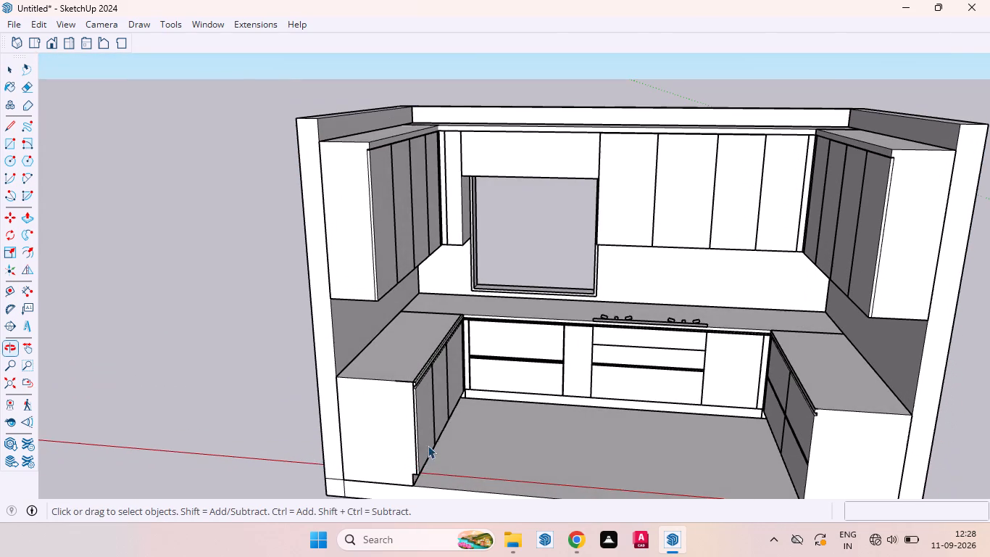
{"action": "scroll", "coordinate": [823, 430], "scroll_direction": "up", "scroll_amount": 5}
{"action": "middle_click_drag", "start_coordinate": [818, 417], "coordinate": [813, 358]}
{"action": "scroll", "coordinate": [816, 341], "scroll_direction": "down", "scroll_amount": 1}
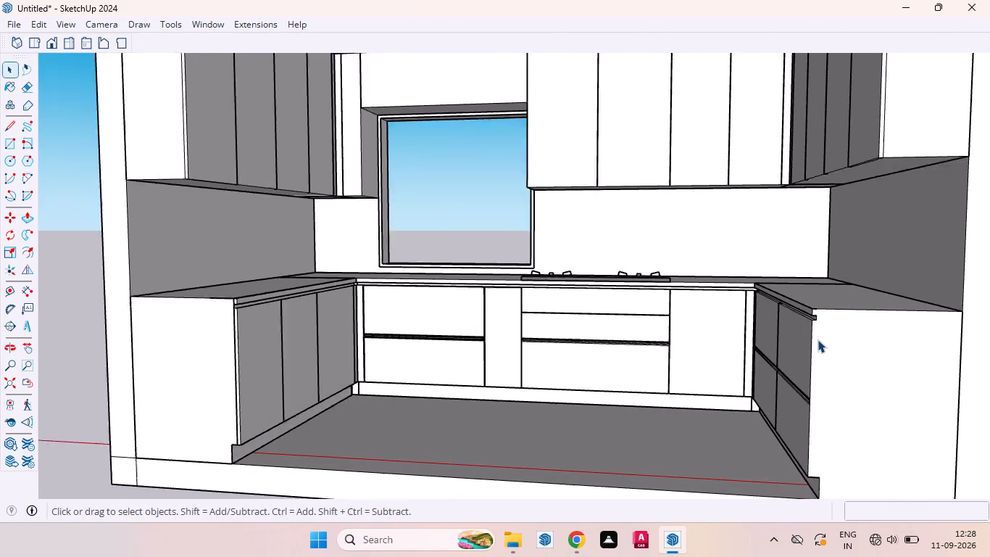
{"action": "scroll", "coordinate": [818, 339], "scroll_direction": "down", "scroll_amount": 2}
{"action": "scroll", "coordinate": [808, 363], "scroll_direction": "up", "scroll_amount": 9}
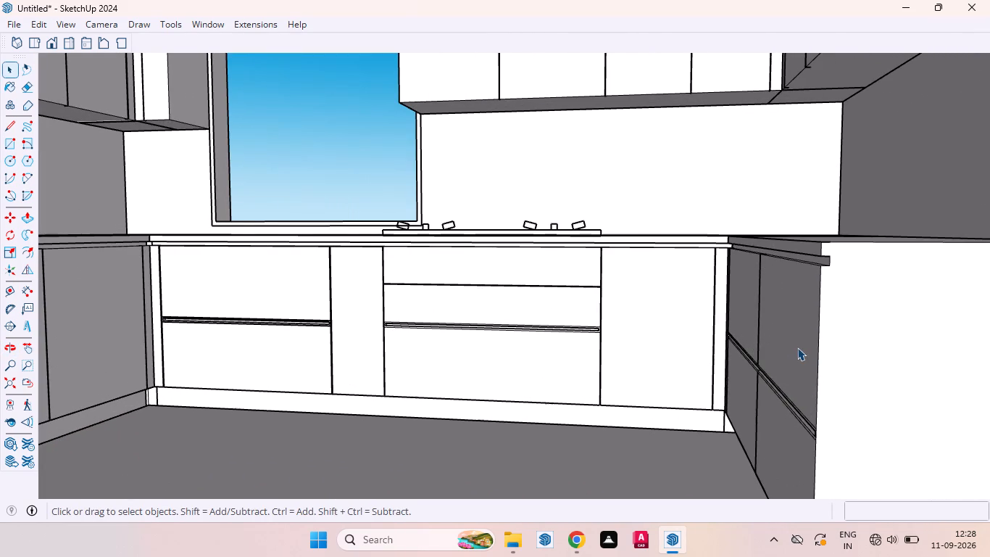
Open the four-drawer side-wall base cabinet for editing and select its upper drawer front nearest the open side.
{"action": "left_click", "coordinate": [797, 347]}
{"action": "triple_click", "coordinate": [801, 341]}
{"action": "left_click", "coordinate": [802, 340]}
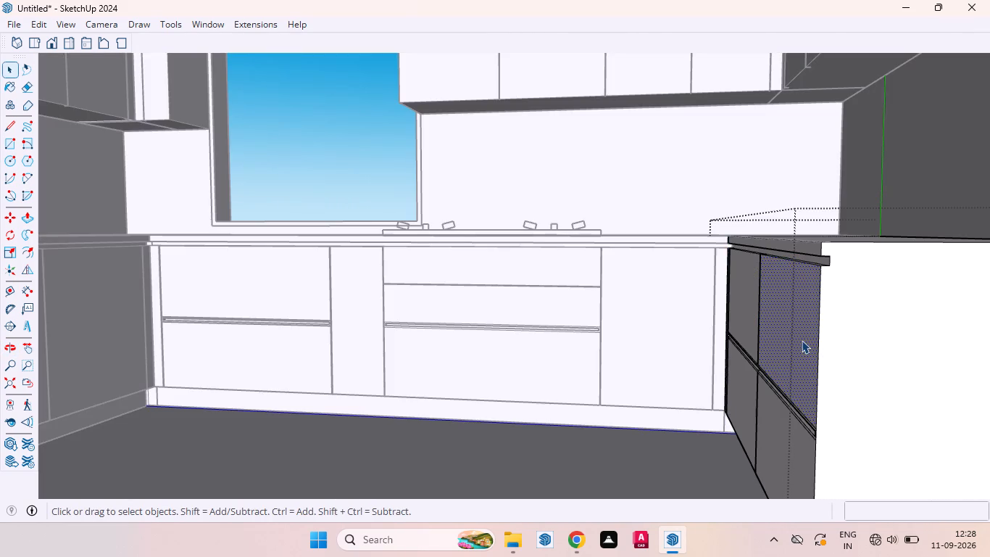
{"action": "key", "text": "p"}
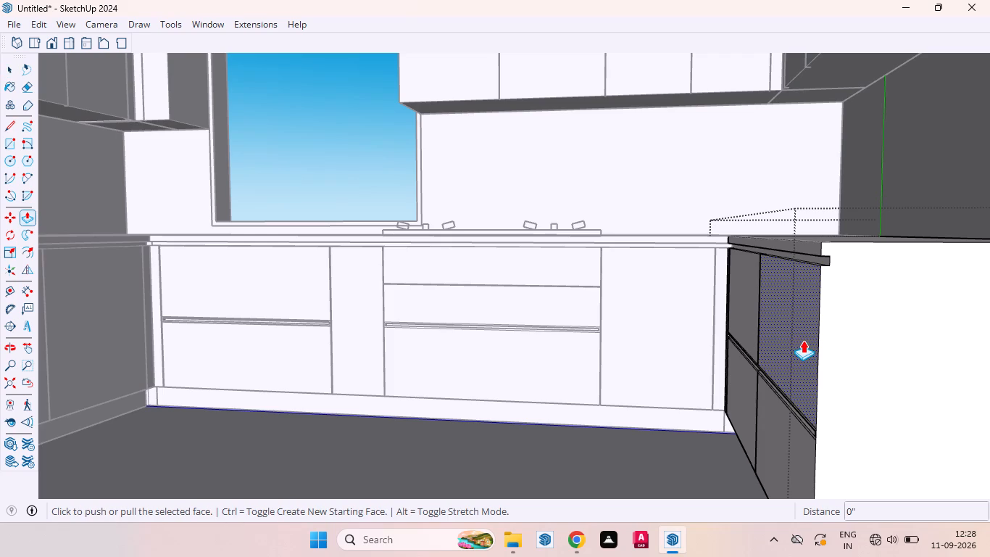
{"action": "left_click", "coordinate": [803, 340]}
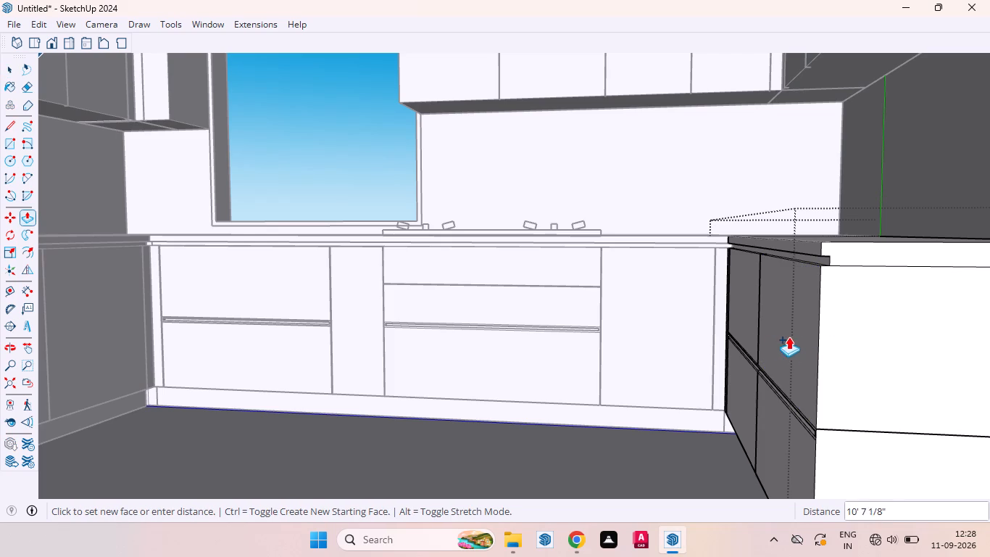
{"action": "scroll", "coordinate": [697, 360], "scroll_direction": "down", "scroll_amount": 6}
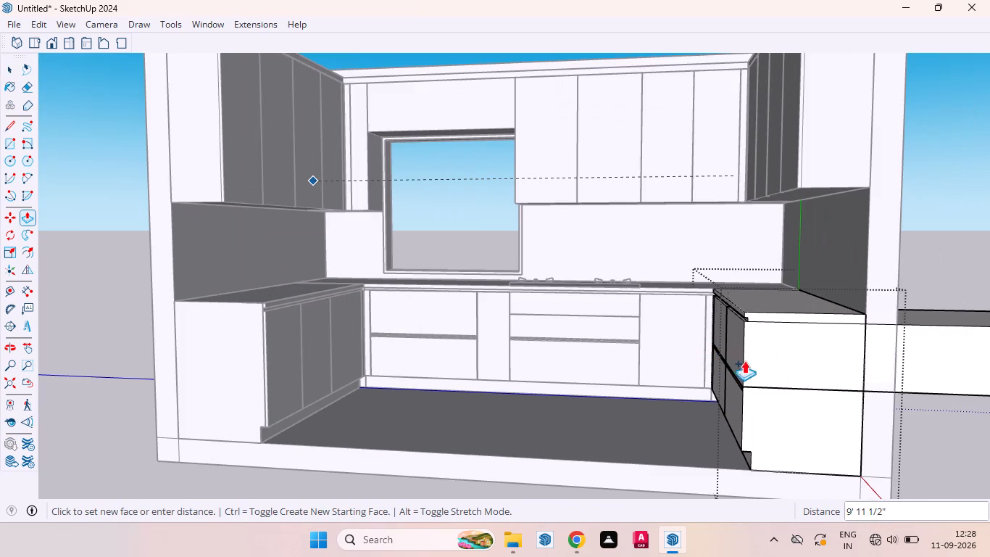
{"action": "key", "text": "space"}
Push the upper drawer front nearest the open side of the four-drawer base cabinet inward 18 mm.
{"action": "scroll", "coordinate": [722, 335], "scroll_direction": "up", "scroll_amount": 2}
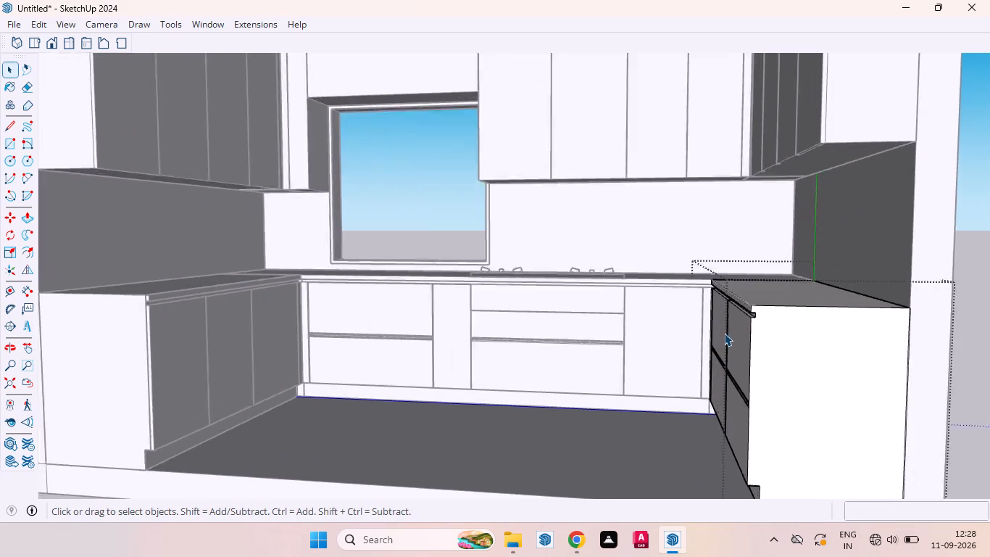
{"action": "scroll", "coordinate": [724, 333], "scroll_direction": "up", "scroll_amount": 6}
{"action": "left_click", "coordinate": [758, 347]}
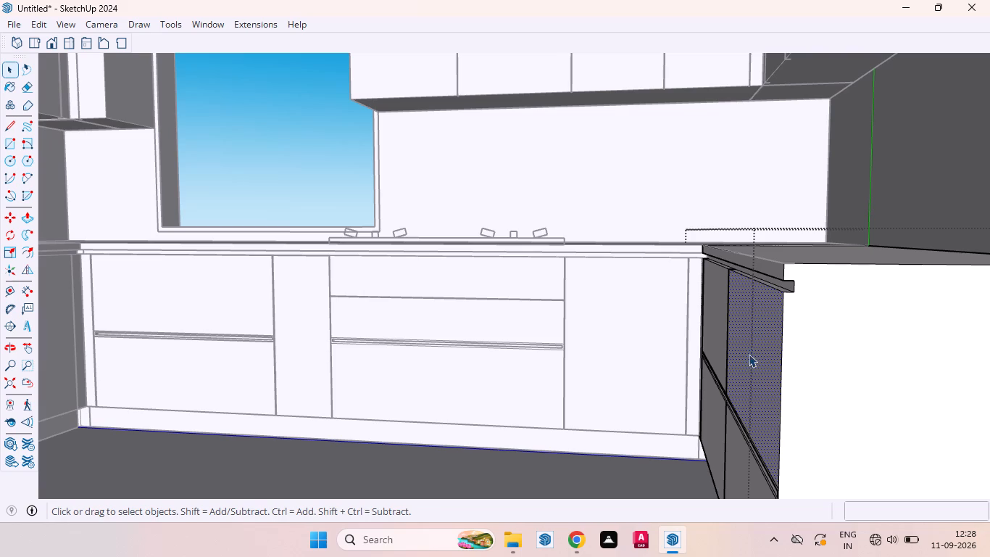
{"action": "key", "text": "p"}
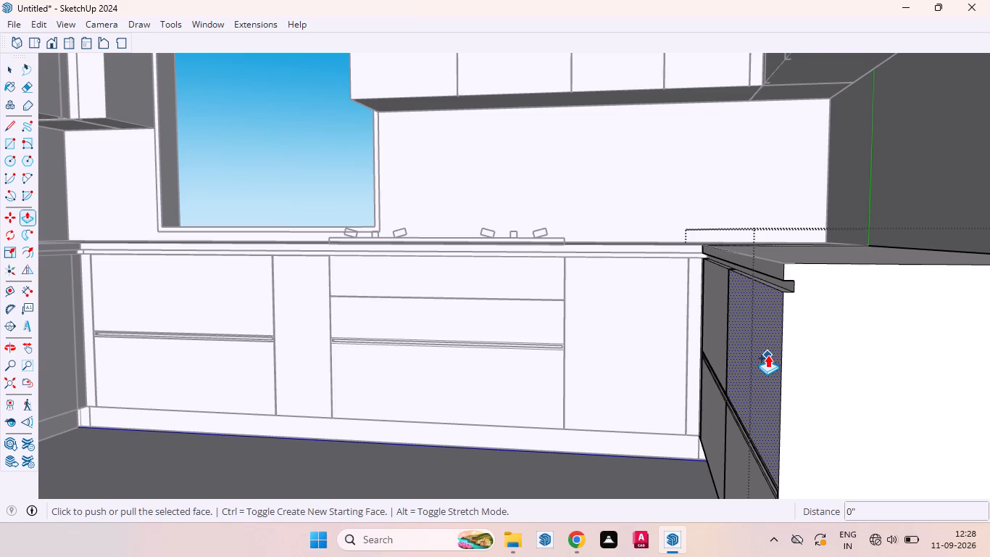
{"action": "left_click", "coordinate": [768, 355]}
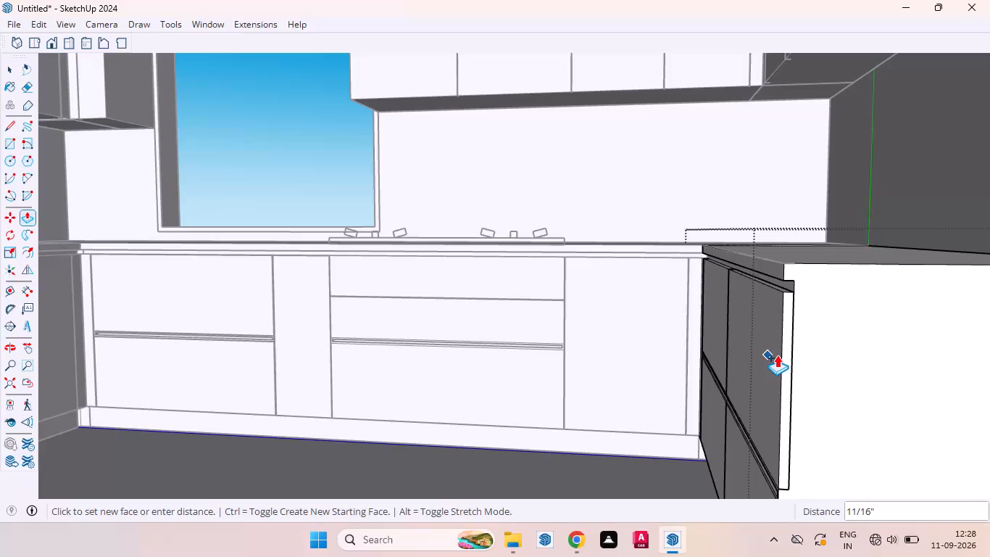
{"action": "key", "text": "1"}
{"action": "key", "text": "8"}
{"action": "key", "text": "m"}
{"action": "key", "text": "m"}
{"action": "key", "text": "Return"}
Apply the same 18 mm push to the other three drawer fronts of the base cabinet and leave its group.
{"action": "scroll", "coordinate": [780, 300], "scroll_direction": "down", "scroll_amount": 5}
{"action": "scroll", "coordinate": [783, 398], "scroll_direction": "up", "scroll_amount": 4}
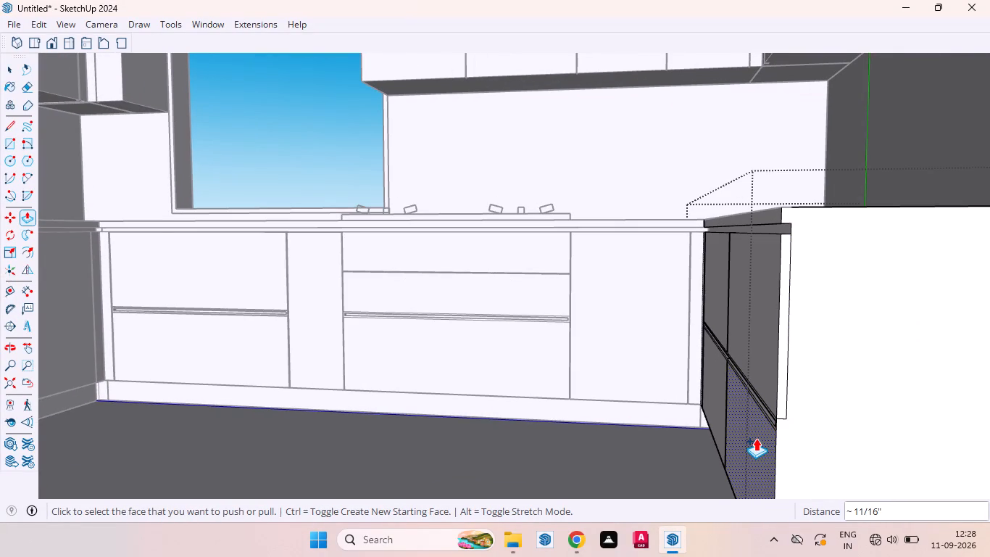
{"action": "double_click", "coordinate": [756, 438]}
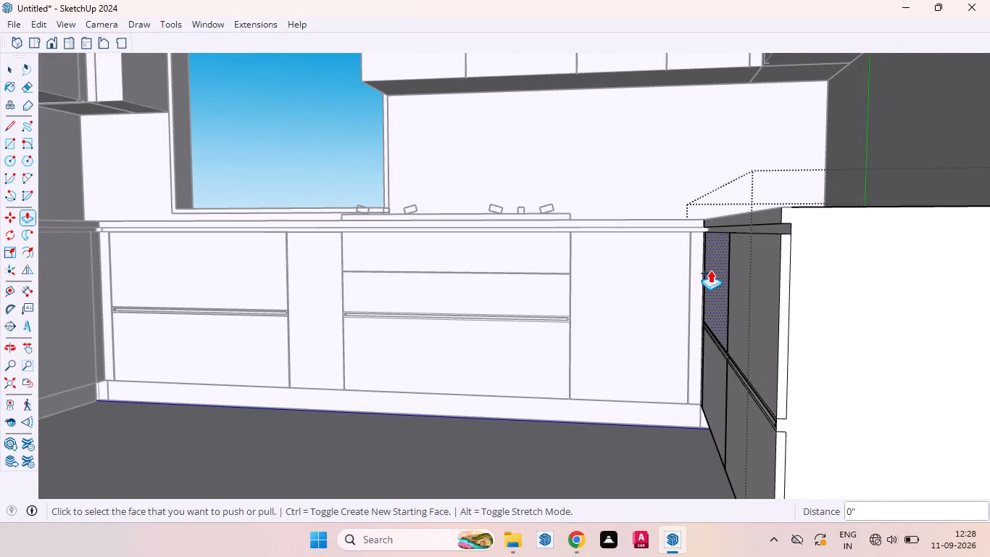
{"action": "middle_click_drag", "start_coordinate": [716, 251], "coordinate": [778, 352]}
{"action": "scroll", "coordinate": [776, 344], "scroll_direction": "up", "scroll_amount": 4}
{"action": "double_click", "coordinate": [746, 337]}
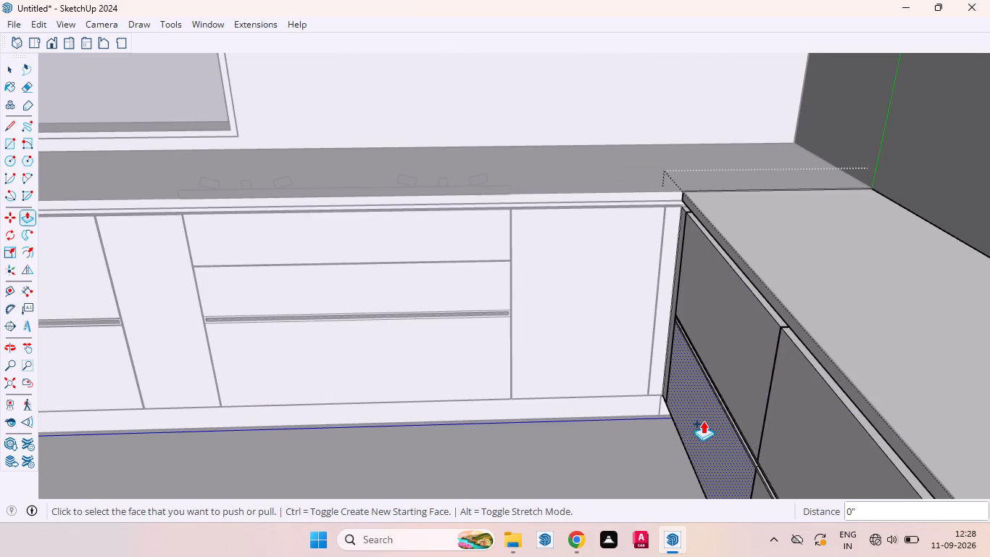
{"action": "double_click", "coordinate": [703, 421]}
{"action": "key", "text": "space"}
{"action": "scroll", "coordinate": [644, 265], "scroll_direction": "down", "scroll_amount": 3}
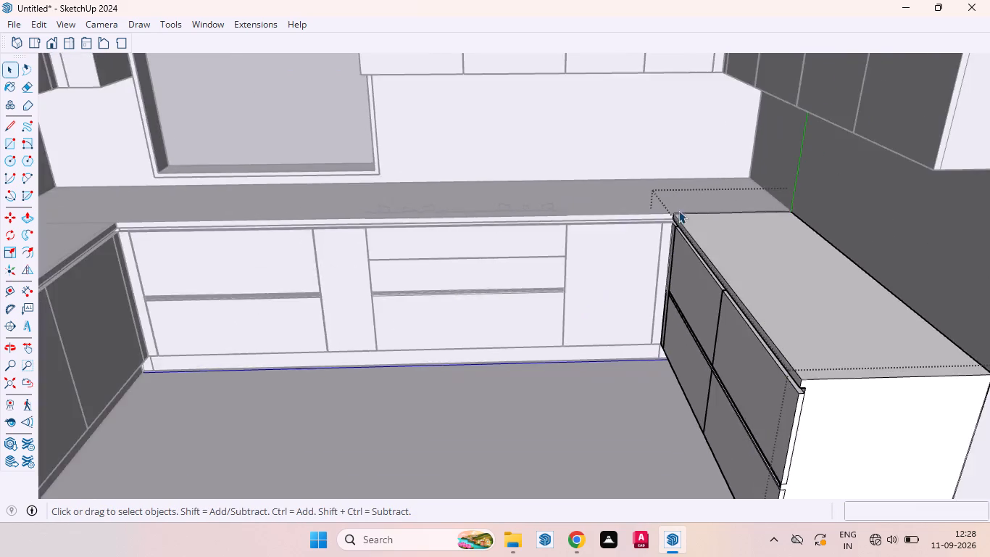
{"action": "scroll", "coordinate": [678, 210], "scroll_direction": "down", "scroll_amount": 5}
{"action": "scroll", "coordinate": [678, 189], "scroll_direction": "up", "scroll_amount": 1}
{"action": "scroll", "coordinate": [678, 189], "scroll_direction": "down", "scroll_amount": 9}
{"action": "left_click", "coordinate": [730, 401]}
Examine the whole kitchen from above and from the open front, including the drawer fronts and the hob area.
{"action": "scroll", "coordinate": [713, 241], "scroll_direction": "up", "scroll_amount": 6}
{"action": "middle_click_drag", "start_coordinate": [719, 288], "coordinate": [686, 276]}
{"action": "scroll", "coordinate": [779, 337], "scroll_direction": "down", "scroll_amount": 6}
{"action": "scroll", "coordinate": [544, 109], "scroll_direction": "up", "scroll_amount": 3}
{"action": "middle_click_drag", "start_coordinate": [514, 164], "coordinate": [514, 328]}
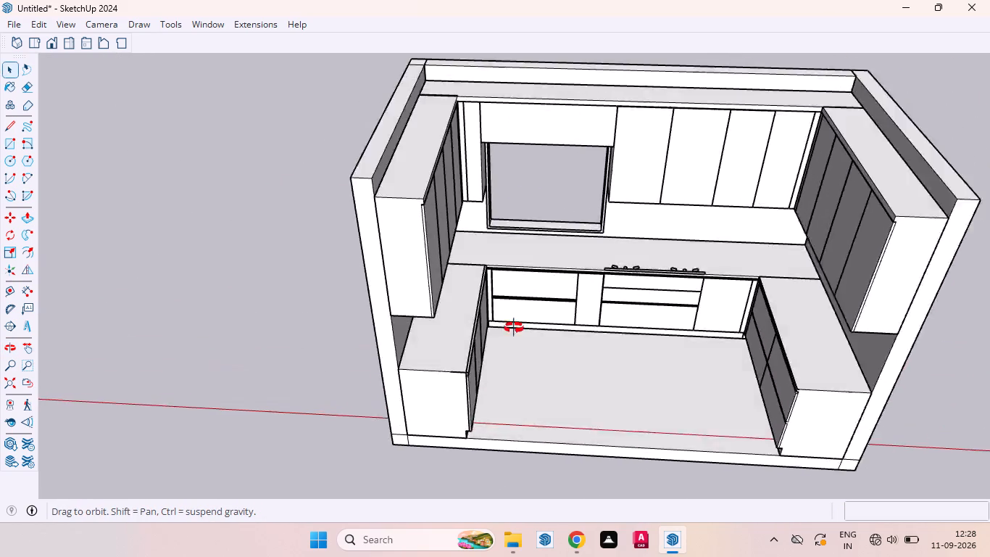
{"action": "middle_click_drag", "start_coordinate": [514, 328], "coordinate": [644, 182]}
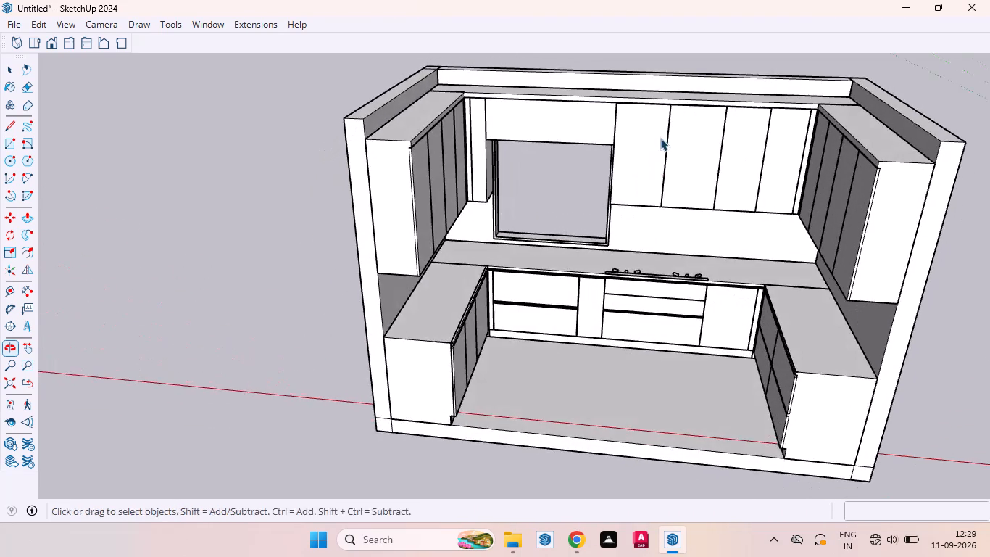
{"action": "scroll", "coordinate": [696, 358], "scroll_direction": "up", "scroll_amount": 1}
{"action": "scroll", "coordinate": [667, 394], "scroll_direction": "down", "scroll_amount": 4}
{"action": "middle_click_drag", "start_coordinate": [638, 437], "coordinate": [649, 295]}
{"action": "scroll", "coordinate": [649, 295], "scroll_direction": "up", "scroll_amount": 1}
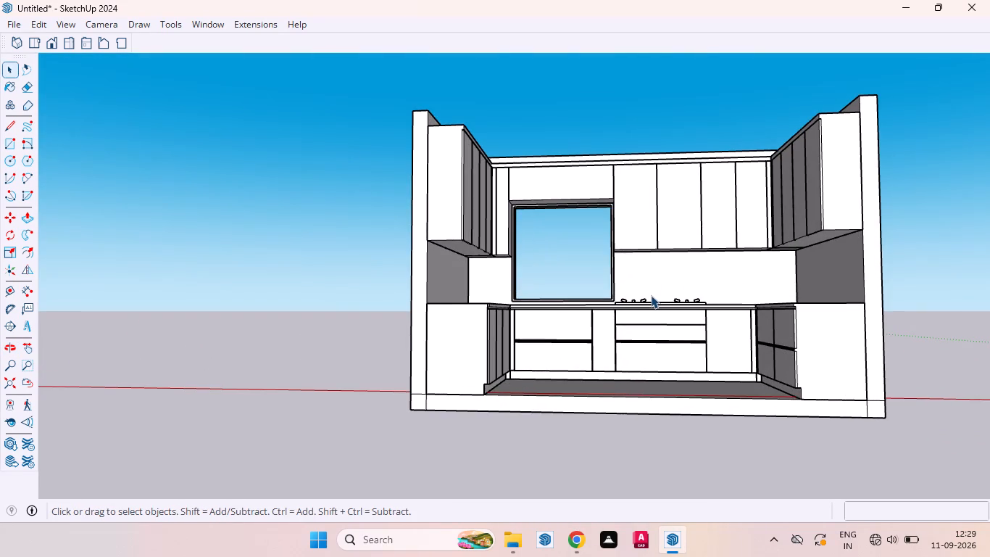
{"action": "scroll", "coordinate": [657, 207], "scroll_direction": "up", "scroll_amount": 2}
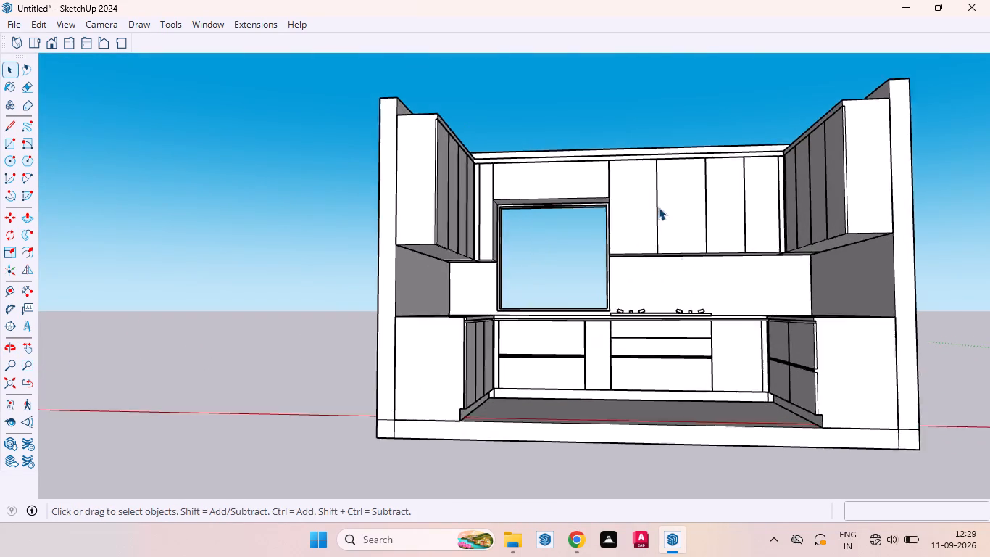
{"action": "scroll", "coordinate": [658, 207], "scroll_direction": "up", "scroll_amount": 1}
{"action": "scroll", "coordinate": [583, 254], "scroll_direction": "down", "scroll_amount": 3}
{"action": "middle_click_drag", "start_coordinate": [620, 305], "coordinate": [642, 387]}
{"action": "scroll", "coordinate": [634, 308], "scroll_direction": "up", "scroll_amount": 4}
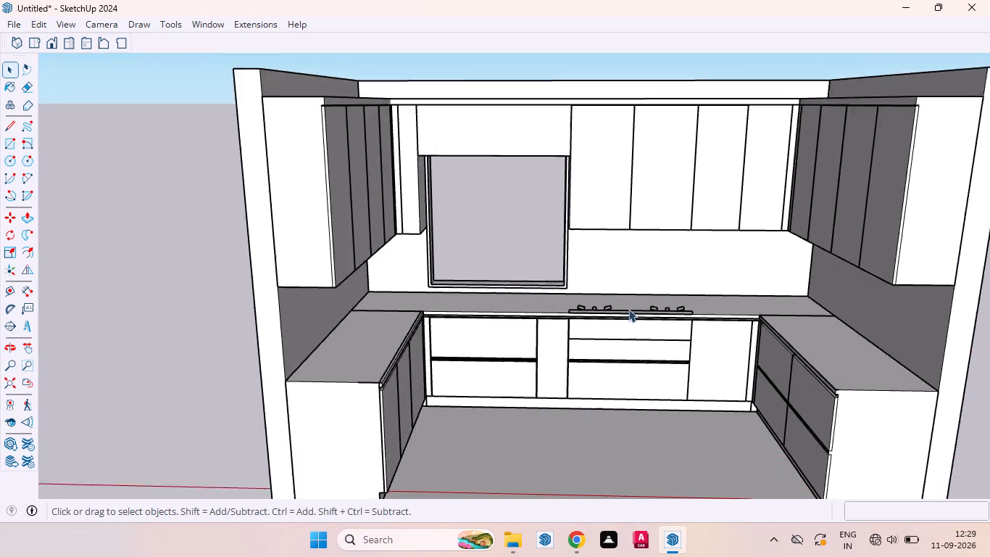
{"action": "scroll", "coordinate": [628, 309], "scroll_direction": "up", "scroll_amount": 7}
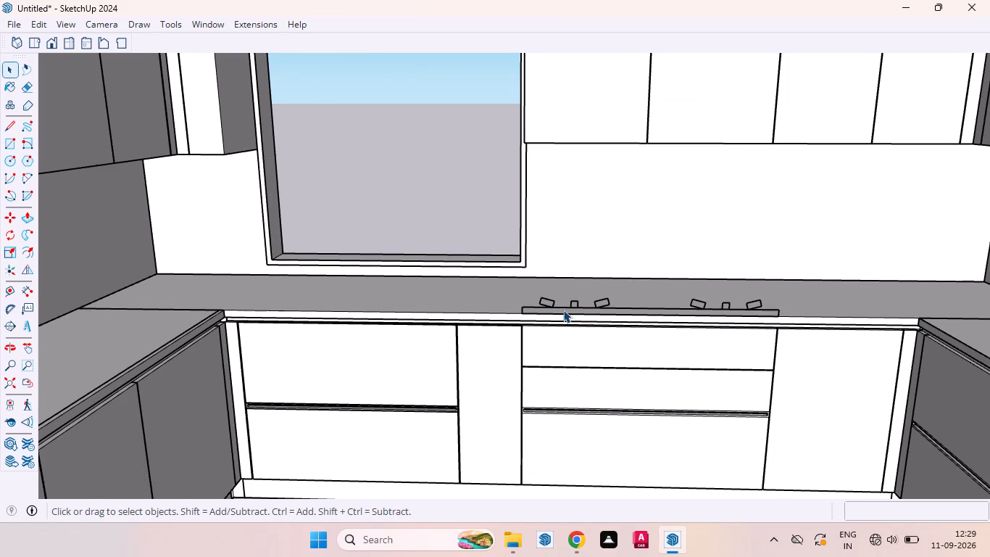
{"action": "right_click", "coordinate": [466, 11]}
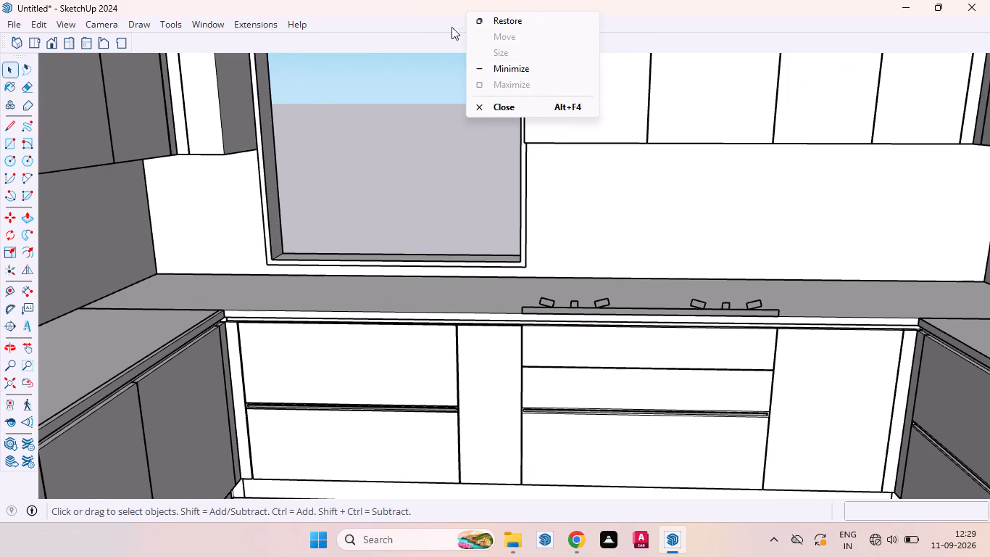
Show the Click-Change 2 - Kitchen equipment tool set.
{"action": "right_click", "coordinate": [418, 49]}
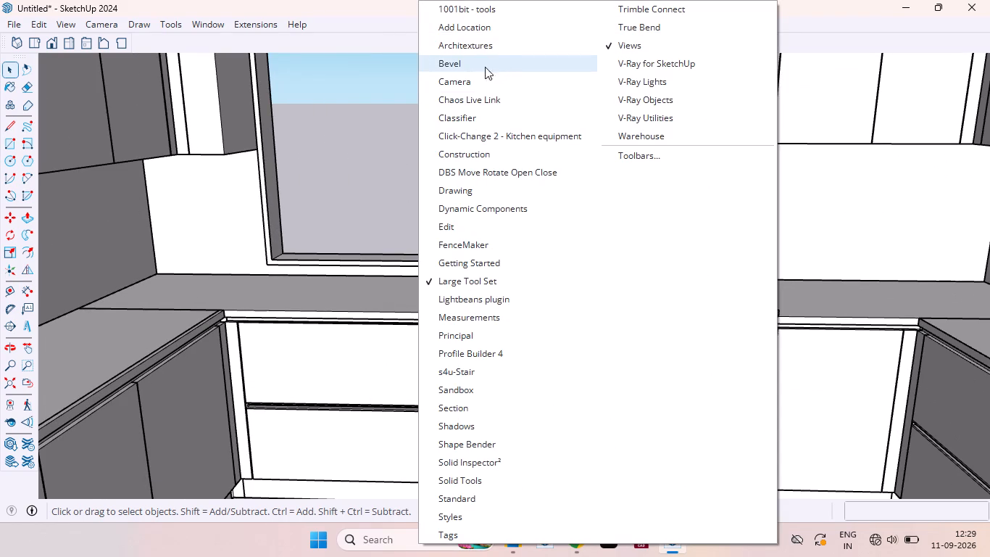
{"action": "left_click", "coordinate": [480, 141]}
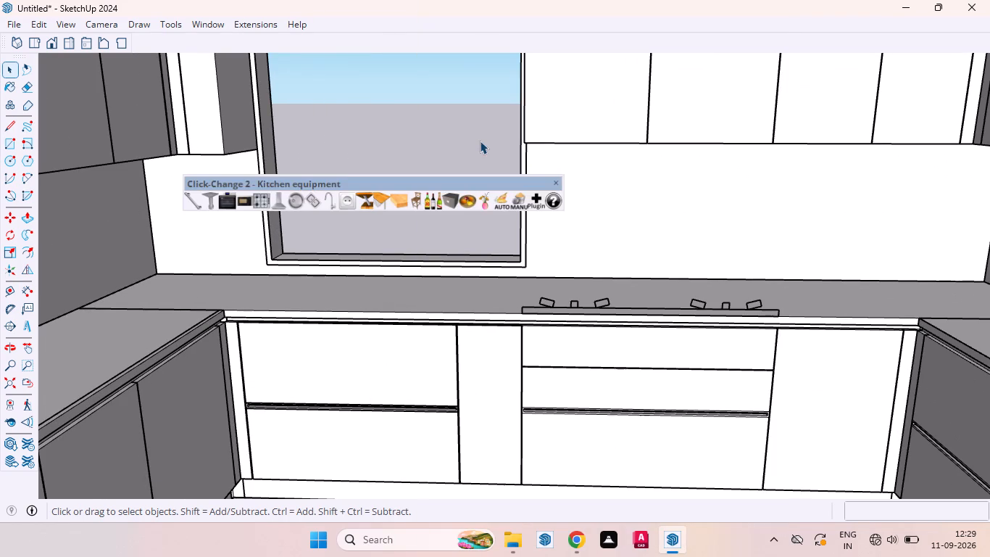
Delete the existing hob from the back-wall countertop, keeping the drawer front below it out of the selection.
{"action": "left_click", "coordinate": [645, 312]}
{"action": "left_click", "coordinate": [599, 304]}
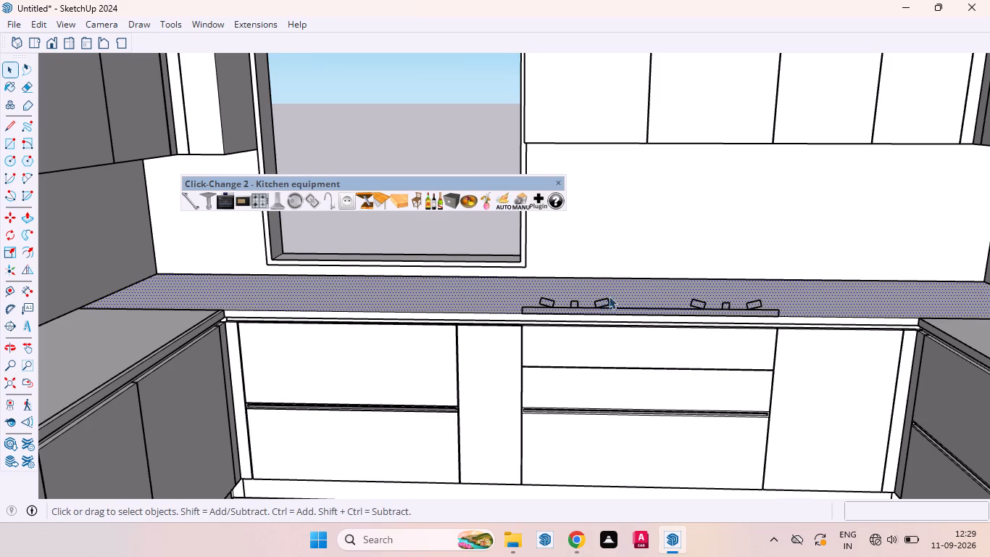
{"action": "scroll", "coordinate": [622, 283], "scroll_direction": "down", "scroll_amount": 12}
{"action": "left_click", "coordinate": [587, 390]}
{"action": "scroll", "coordinate": [658, 253], "scroll_direction": "up", "scroll_amount": 5}
{"action": "scroll", "coordinate": [566, 266], "scroll_direction": "up", "scroll_amount": 3}
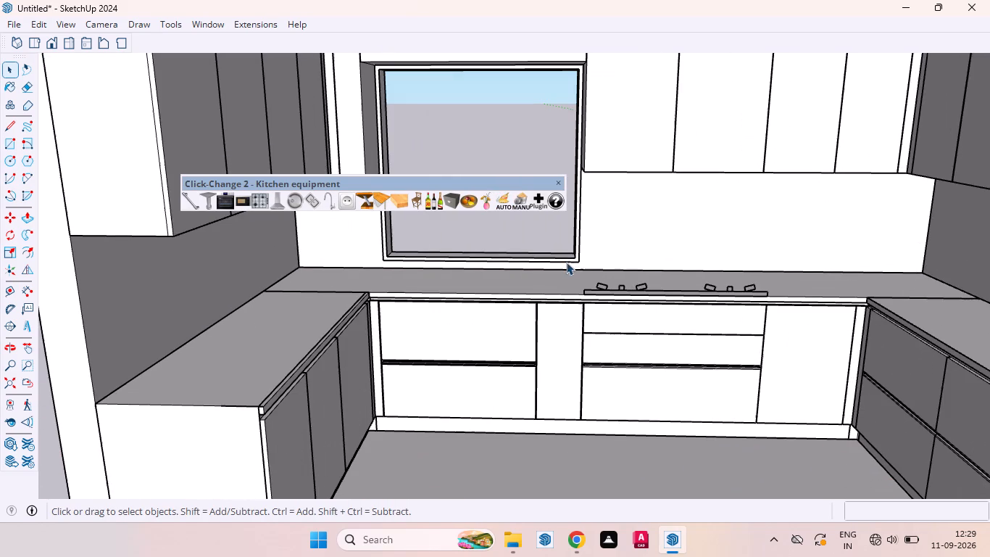
{"action": "left_click_drag", "start_coordinate": [566, 257], "coordinate": [818, 358]}
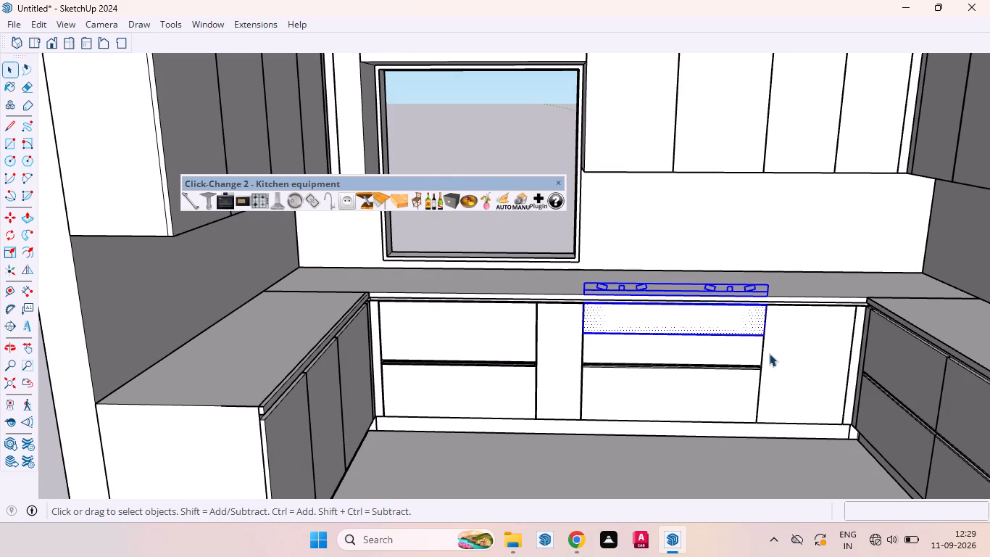
{"action": "scroll", "coordinate": [669, 343], "scroll_direction": "down", "scroll_amount": 6}
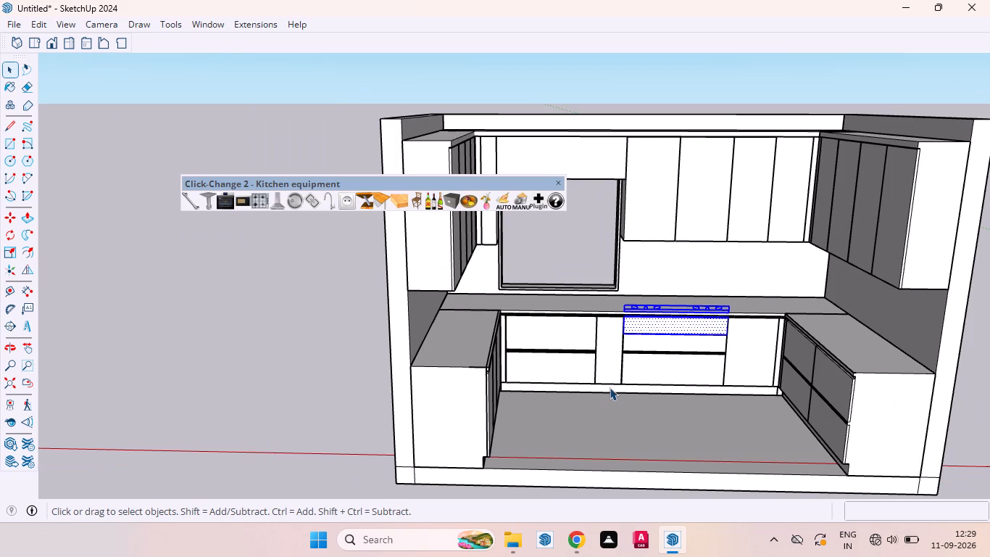
{"action": "left_click", "coordinate": [671, 329], "text": "shift"}
{"action": "scroll", "coordinate": [637, 327], "scroll_direction": "up", "scroll_amount": 2, "text": "shift"}
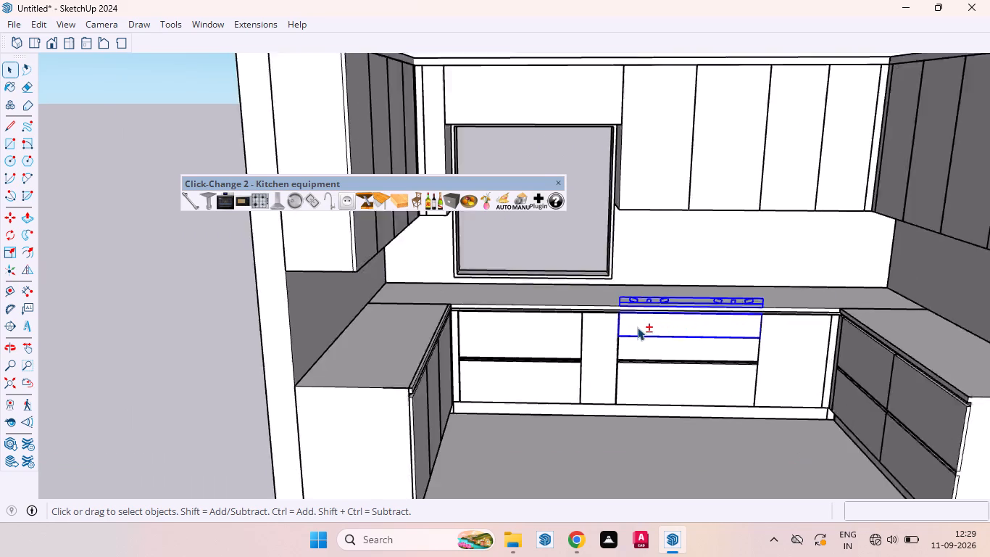
{"action": "scroll", "coordinate": [637, 327], "scroll_direction": "up", "scroll_amount": 7, "text": "shift"}
{"action": "scroll", "coordinate": [437, 308], "scroll_direction": "down", "scroll_amount": 9}
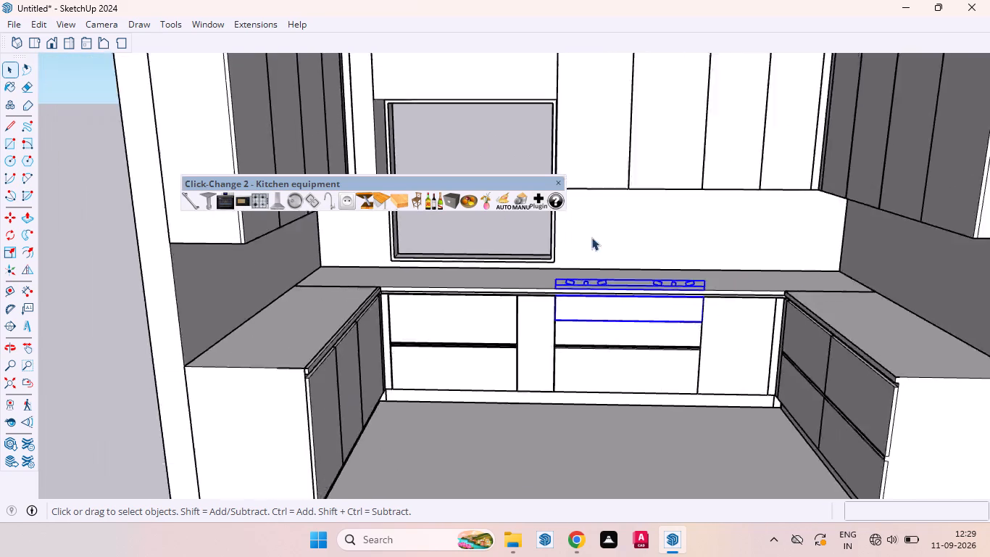
{"action": "scroll", "coordinate": [591, 237], "scroll_direction": "down", "scroll_amount": 2}
{"action": "left_click", "coordinate": [253, 387]}
{"action": "scroll", "coordinate": [586, 284], "scroll_direction": "up", "scroll_amount": 1}
{"action": "scroll", "coordinate": [586, 284], "scroll_direction": "down", "scroll_amount": 1}
{"action": "scroll", "coordinate": [590, 279], "scroll_direction": "up", "scroll_amount": 10}
{"action": "left_click", "coordinate": [596, 276]}
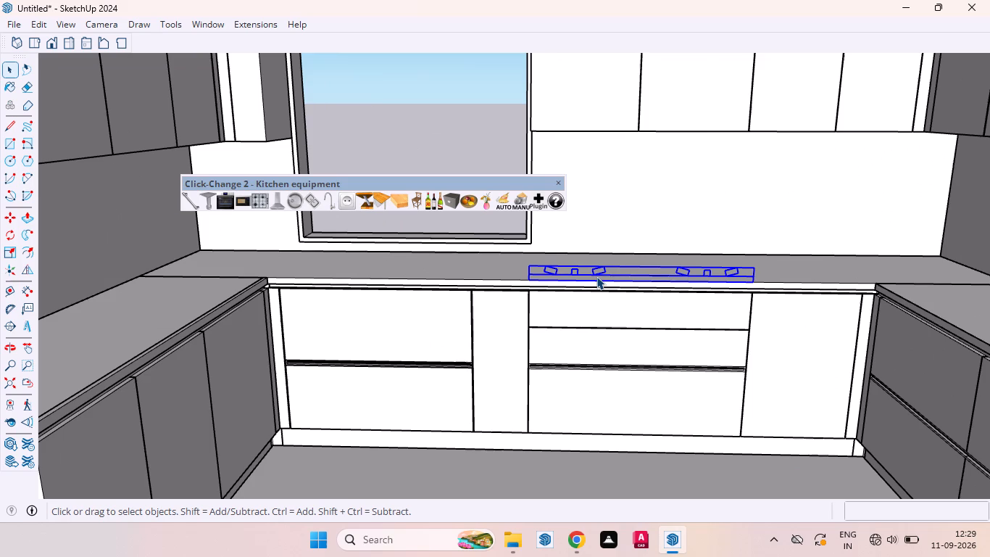
{"action": "key", "text": "Delete"}
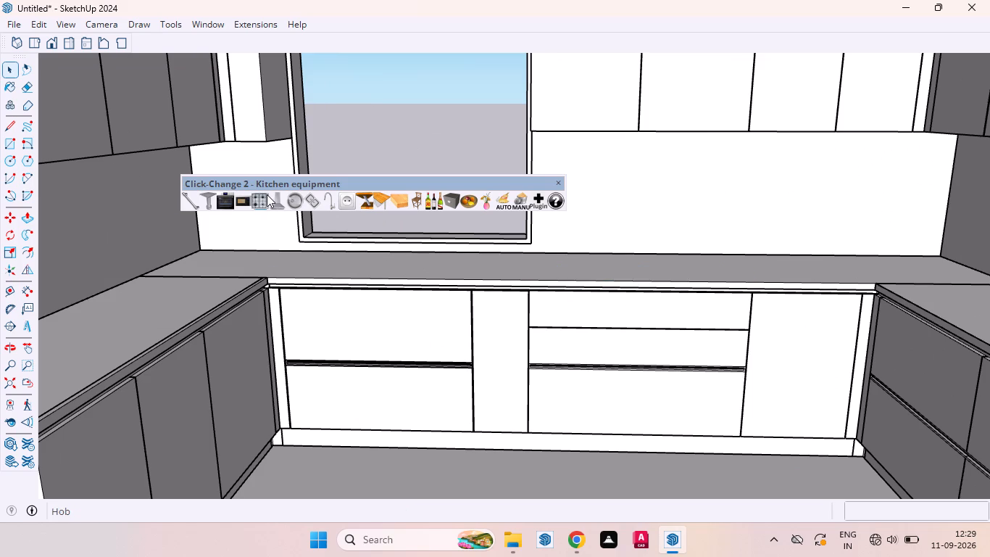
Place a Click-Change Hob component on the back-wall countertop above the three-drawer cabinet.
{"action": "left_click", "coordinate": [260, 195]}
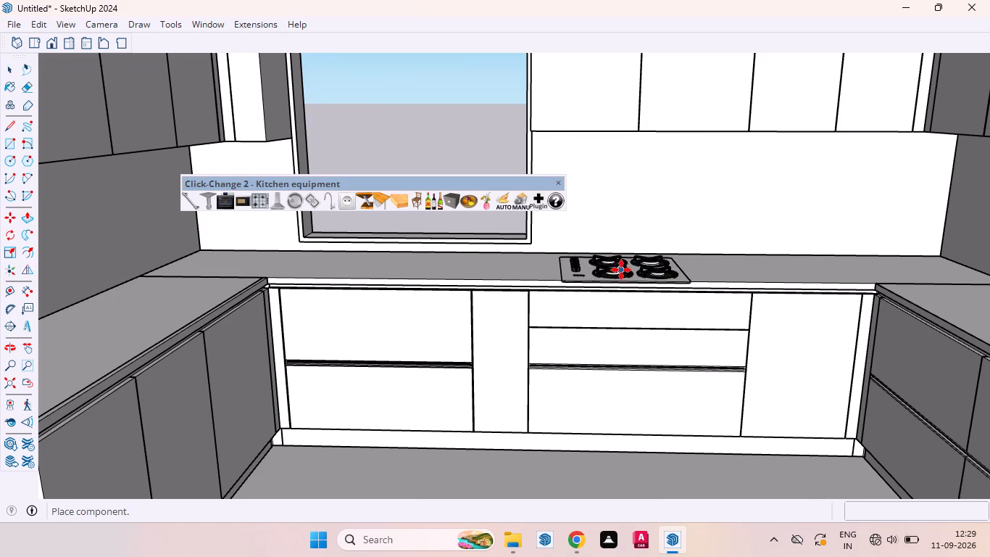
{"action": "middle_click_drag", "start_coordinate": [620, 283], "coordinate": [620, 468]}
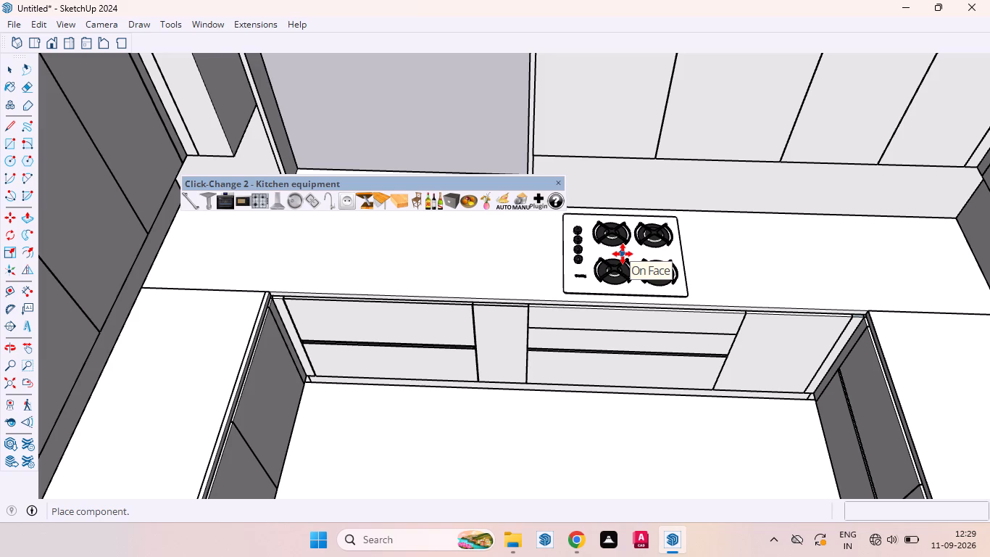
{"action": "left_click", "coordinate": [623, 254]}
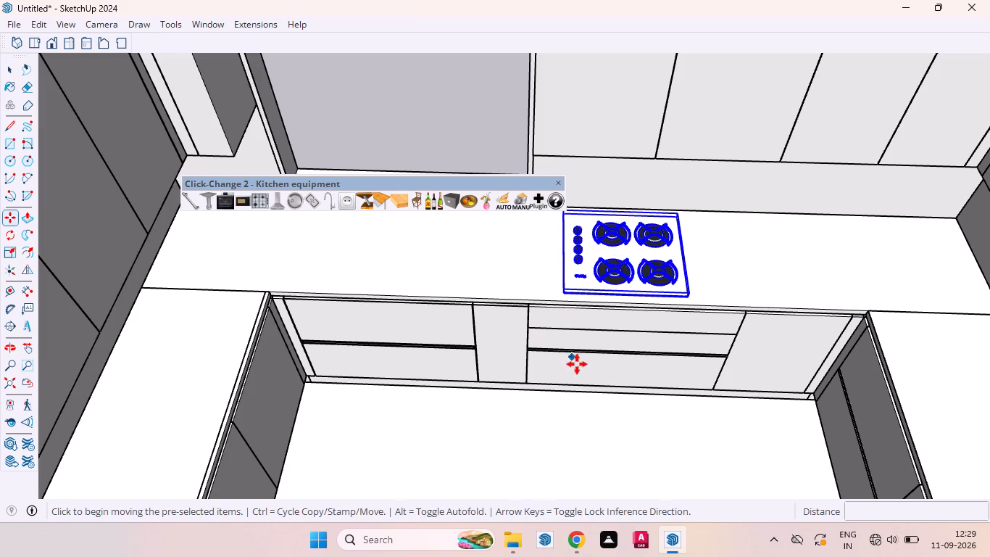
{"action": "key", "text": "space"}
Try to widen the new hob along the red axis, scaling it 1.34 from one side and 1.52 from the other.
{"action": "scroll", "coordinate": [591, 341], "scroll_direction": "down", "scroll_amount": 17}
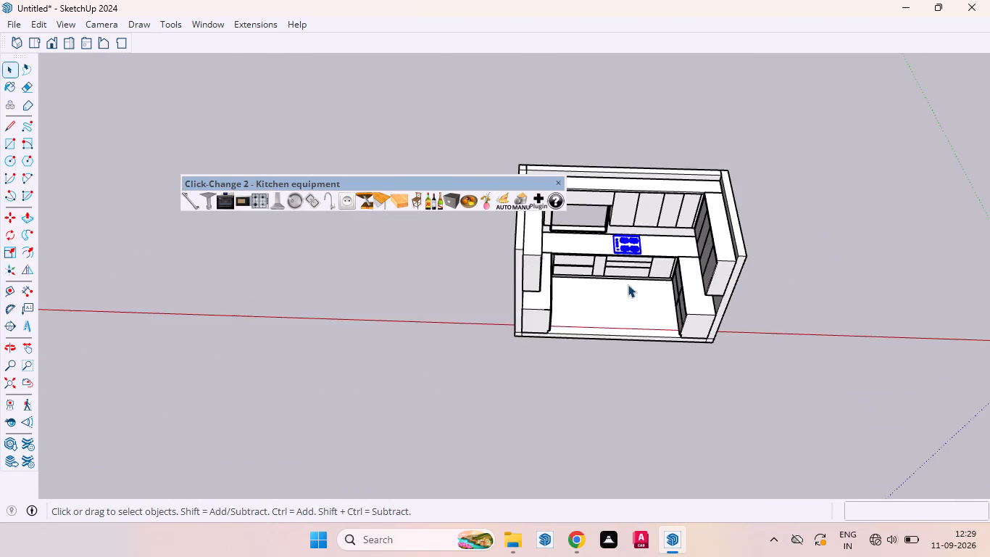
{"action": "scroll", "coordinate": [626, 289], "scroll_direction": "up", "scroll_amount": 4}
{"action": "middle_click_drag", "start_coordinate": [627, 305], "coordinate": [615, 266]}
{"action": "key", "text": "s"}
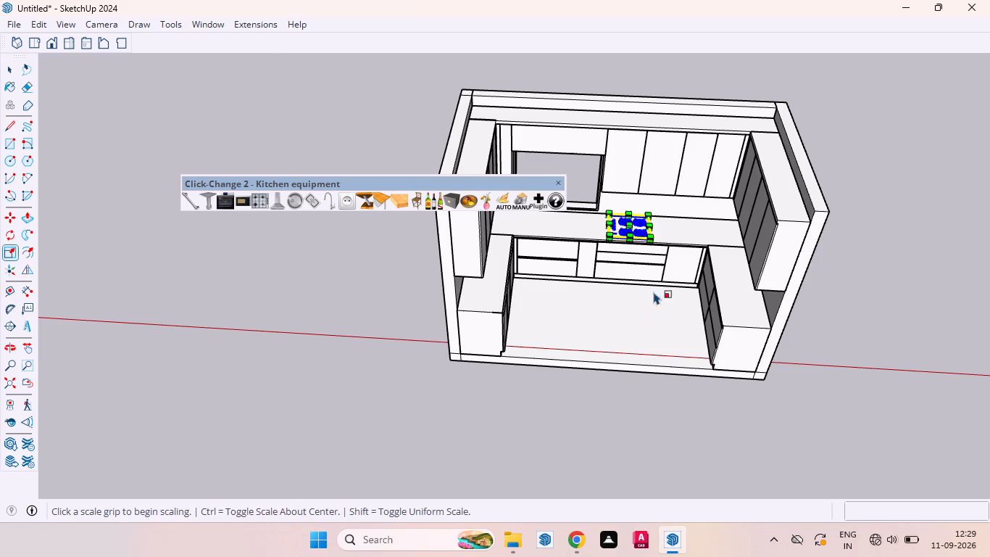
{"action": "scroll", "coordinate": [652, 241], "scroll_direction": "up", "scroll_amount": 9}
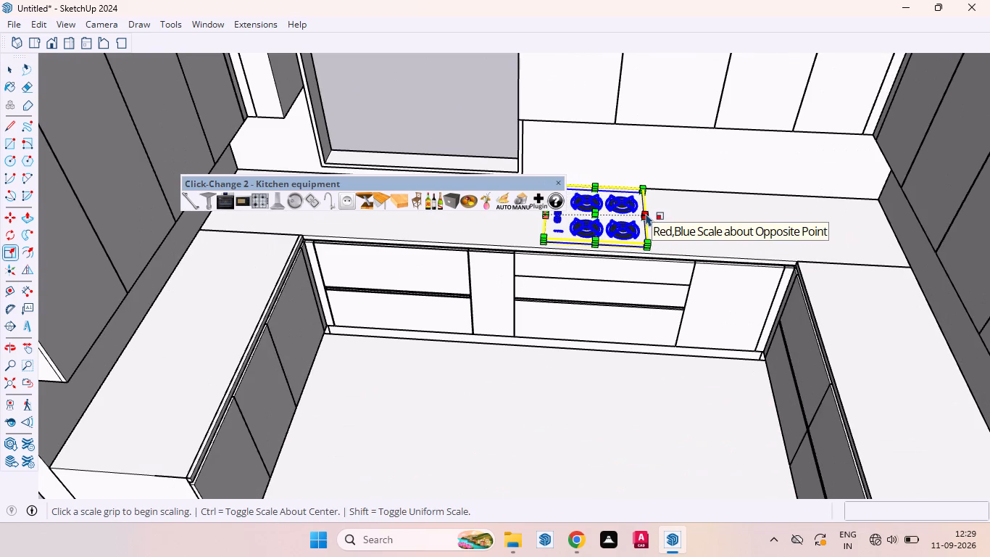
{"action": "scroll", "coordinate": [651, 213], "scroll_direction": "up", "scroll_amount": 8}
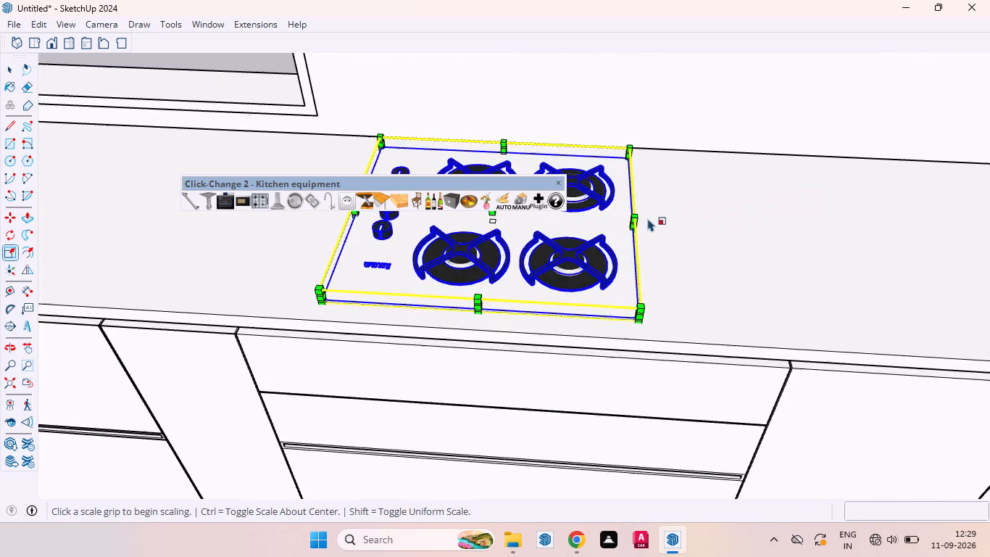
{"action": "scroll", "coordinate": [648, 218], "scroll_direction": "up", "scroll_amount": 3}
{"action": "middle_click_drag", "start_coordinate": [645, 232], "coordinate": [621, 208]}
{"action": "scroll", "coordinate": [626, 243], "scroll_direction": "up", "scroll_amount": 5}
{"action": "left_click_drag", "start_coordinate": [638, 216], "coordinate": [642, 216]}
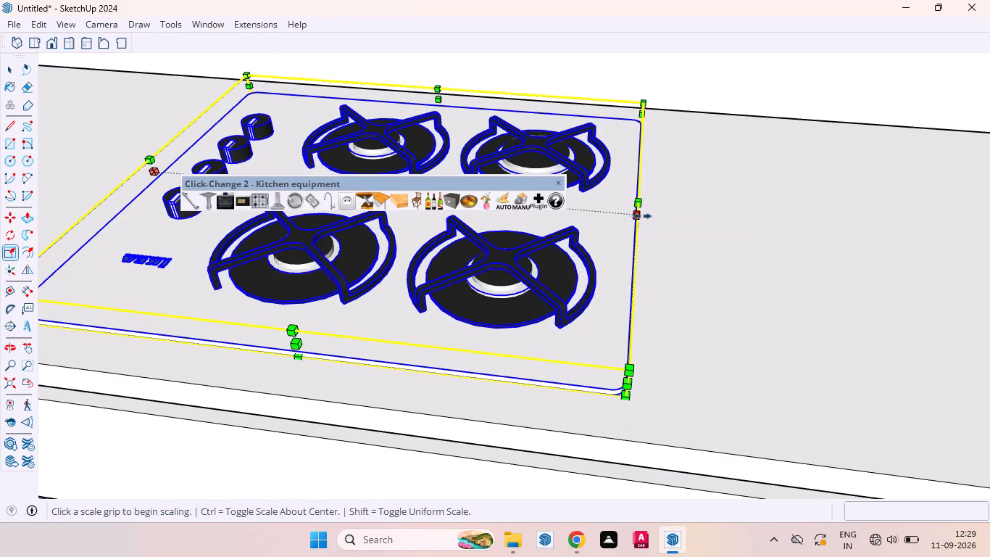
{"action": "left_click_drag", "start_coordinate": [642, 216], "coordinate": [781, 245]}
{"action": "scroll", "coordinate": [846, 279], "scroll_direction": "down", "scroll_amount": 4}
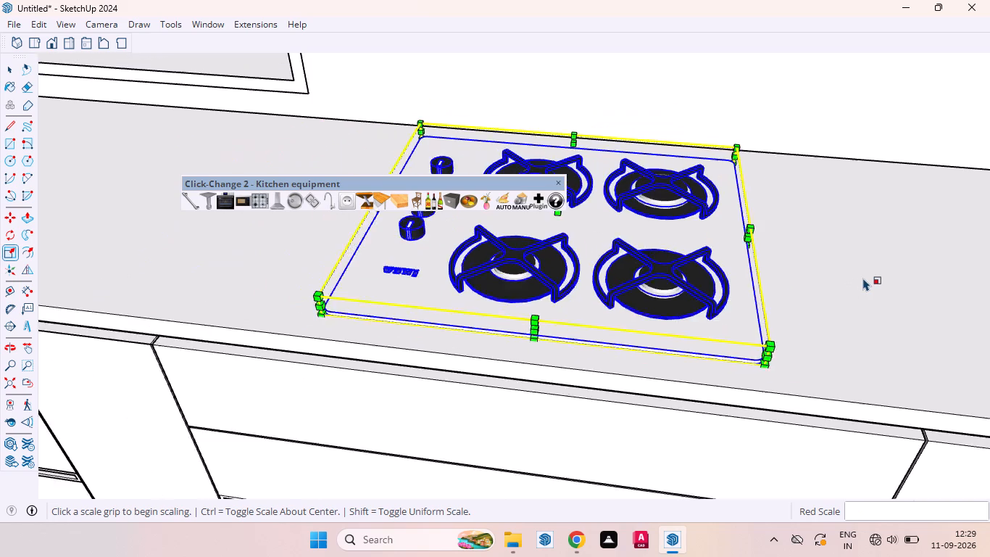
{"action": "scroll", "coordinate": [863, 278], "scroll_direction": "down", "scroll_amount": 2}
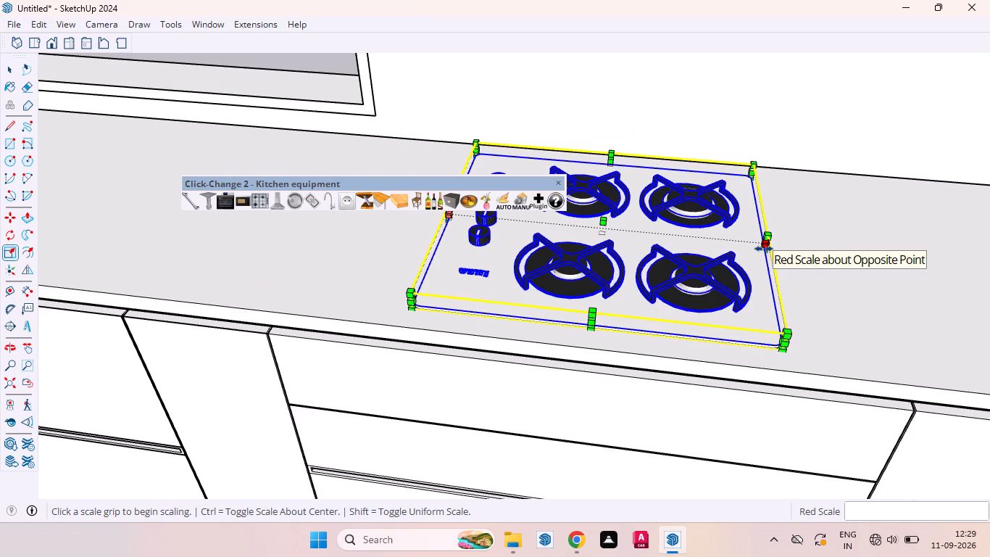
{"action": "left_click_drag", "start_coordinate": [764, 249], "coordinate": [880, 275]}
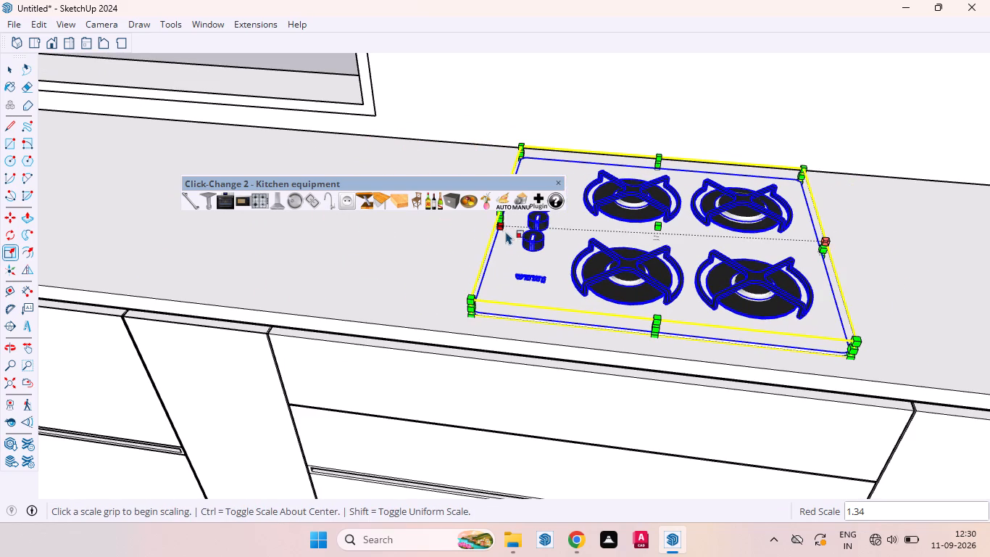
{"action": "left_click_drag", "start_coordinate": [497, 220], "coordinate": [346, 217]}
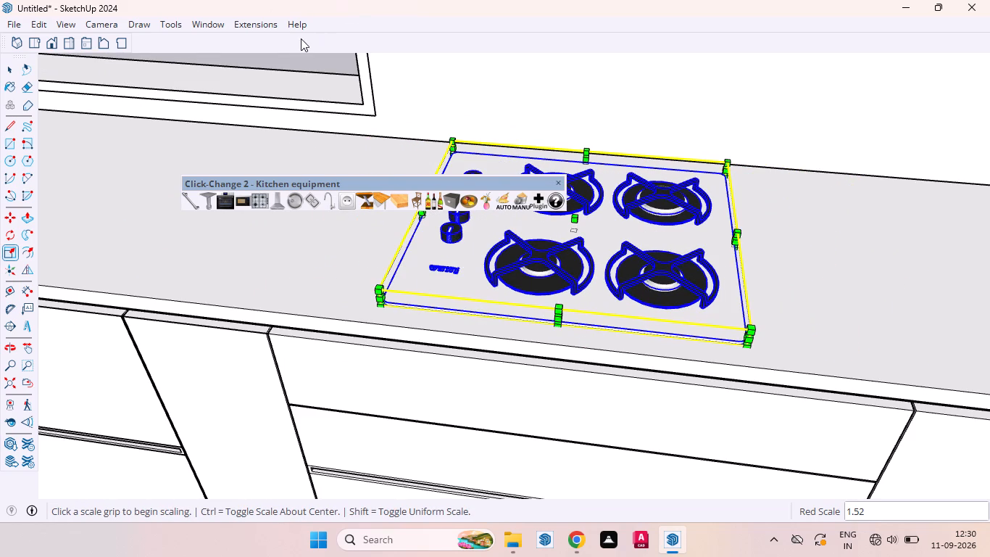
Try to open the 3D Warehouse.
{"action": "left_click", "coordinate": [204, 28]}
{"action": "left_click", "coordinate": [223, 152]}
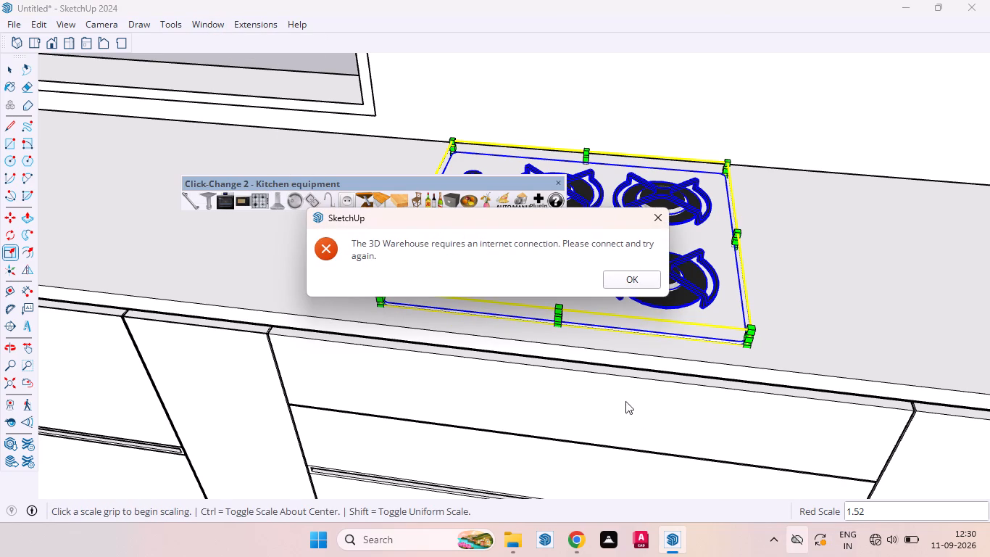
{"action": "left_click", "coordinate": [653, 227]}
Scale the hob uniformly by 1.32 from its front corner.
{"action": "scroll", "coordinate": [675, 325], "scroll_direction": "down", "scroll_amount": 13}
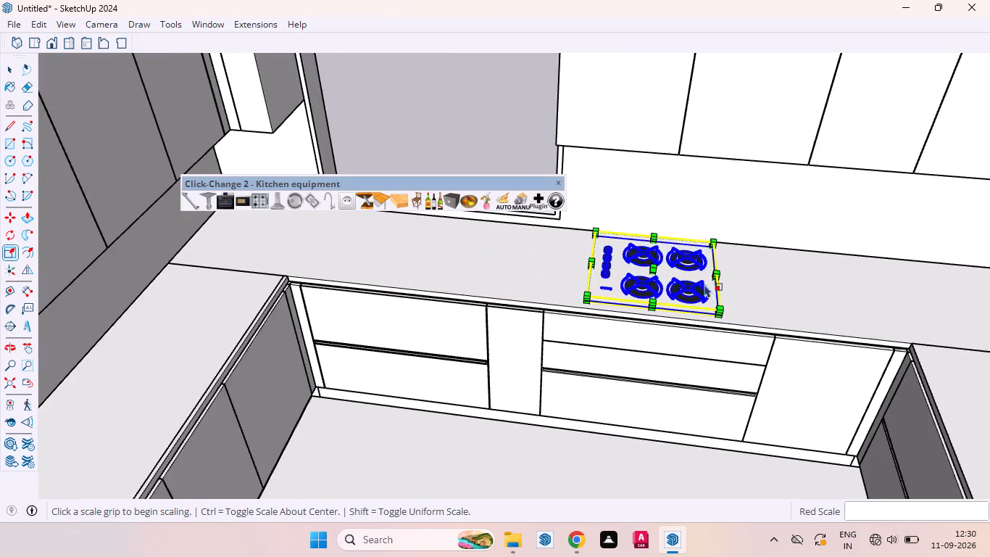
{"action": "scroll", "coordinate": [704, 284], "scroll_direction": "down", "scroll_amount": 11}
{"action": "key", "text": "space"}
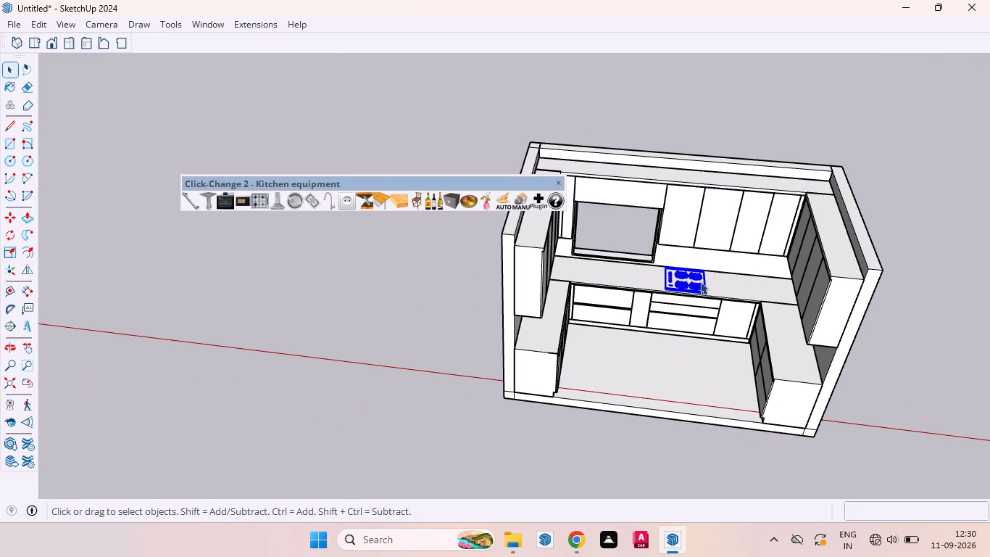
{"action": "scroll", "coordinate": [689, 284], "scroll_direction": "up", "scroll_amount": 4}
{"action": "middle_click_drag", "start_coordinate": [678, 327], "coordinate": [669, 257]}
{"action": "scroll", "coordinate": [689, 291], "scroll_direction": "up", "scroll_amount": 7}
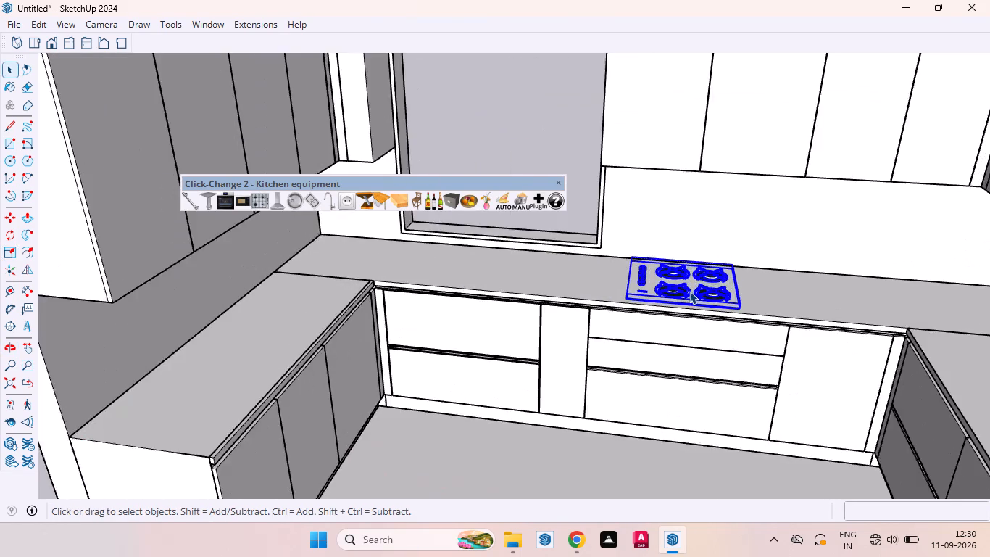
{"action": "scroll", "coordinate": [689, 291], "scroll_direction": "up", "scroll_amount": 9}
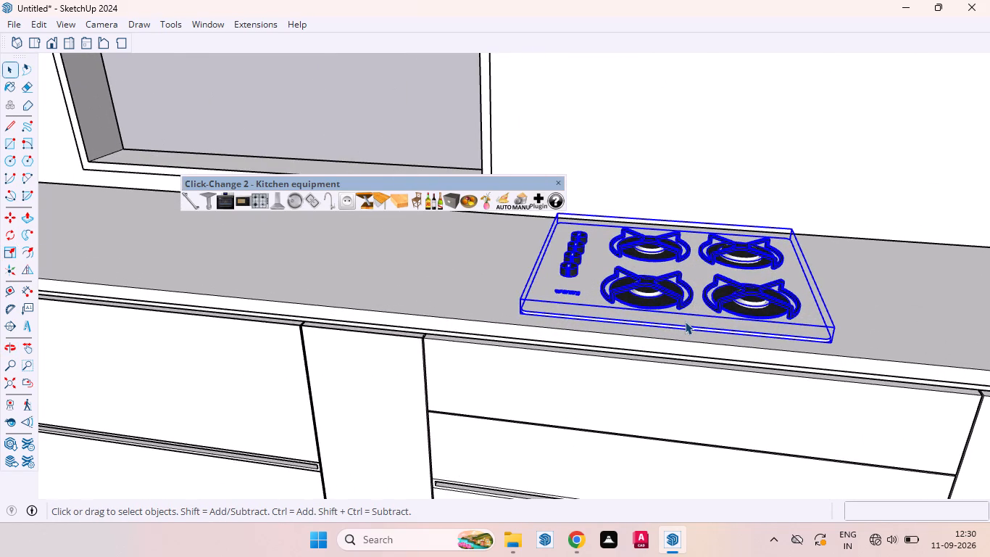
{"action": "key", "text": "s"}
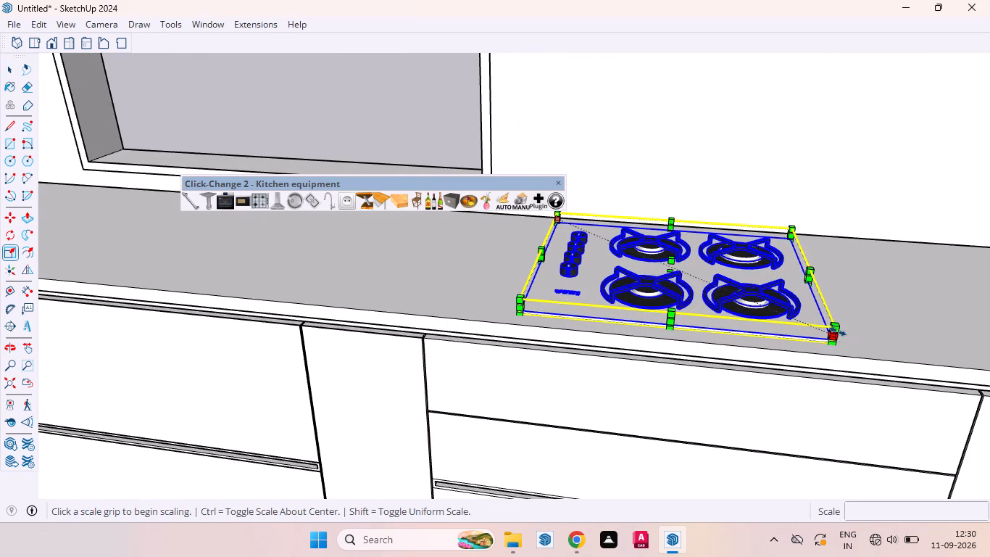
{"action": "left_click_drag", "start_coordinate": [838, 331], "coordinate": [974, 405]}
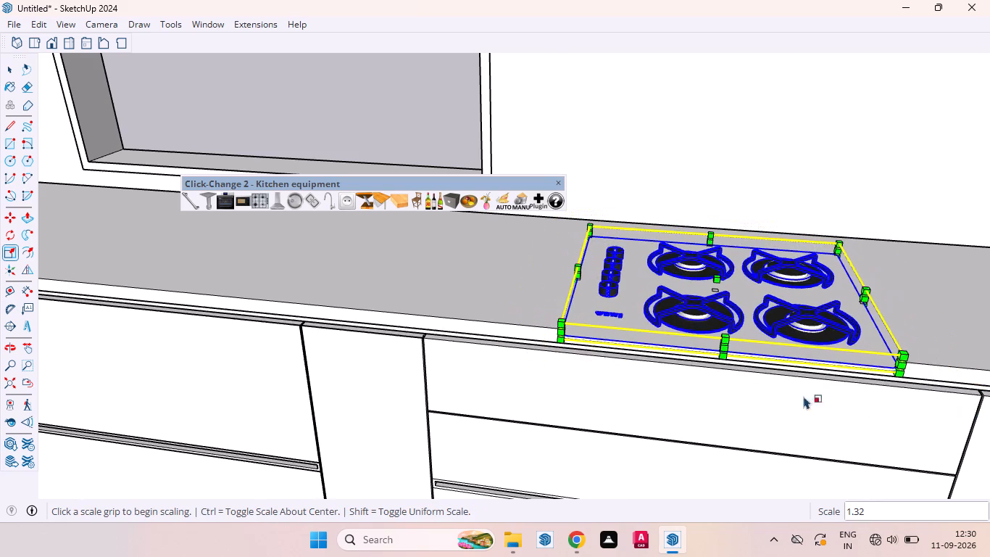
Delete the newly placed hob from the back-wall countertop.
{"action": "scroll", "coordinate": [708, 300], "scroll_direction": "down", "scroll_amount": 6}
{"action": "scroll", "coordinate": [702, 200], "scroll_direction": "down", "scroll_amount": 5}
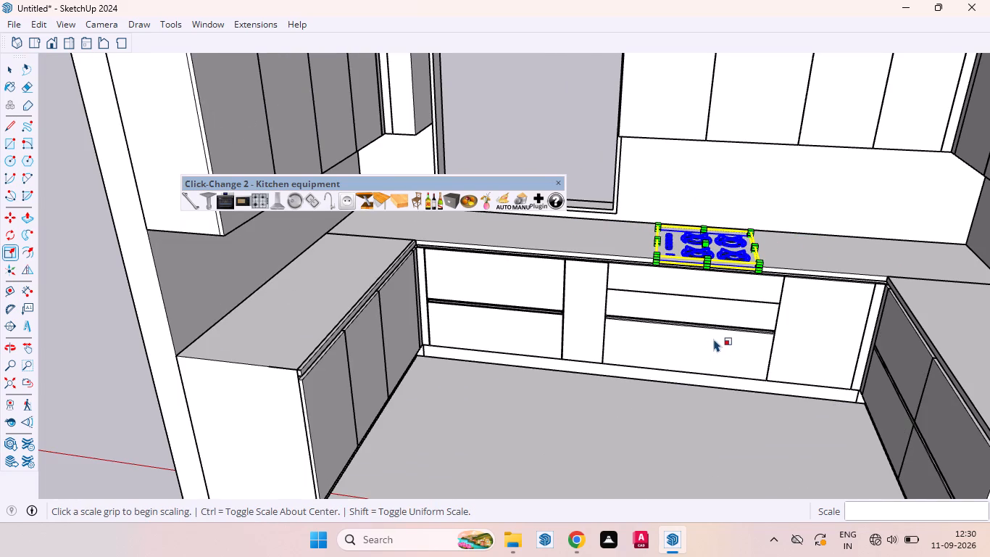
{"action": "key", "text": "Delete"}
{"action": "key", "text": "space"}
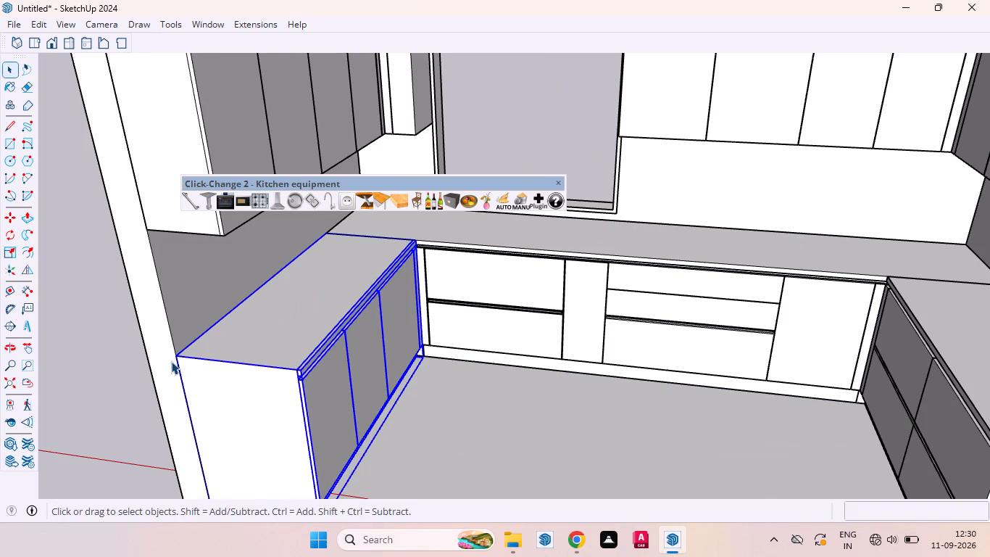
Examine the whole kitchen from the open front, then the side-wall countertop and the window area up close.
{"action": "scroll", "coordinate": [425, 334], "scroll_direction": "down", "scroll_amount": 10}
{"action": "left_click", "coordinate": [497, 424]}
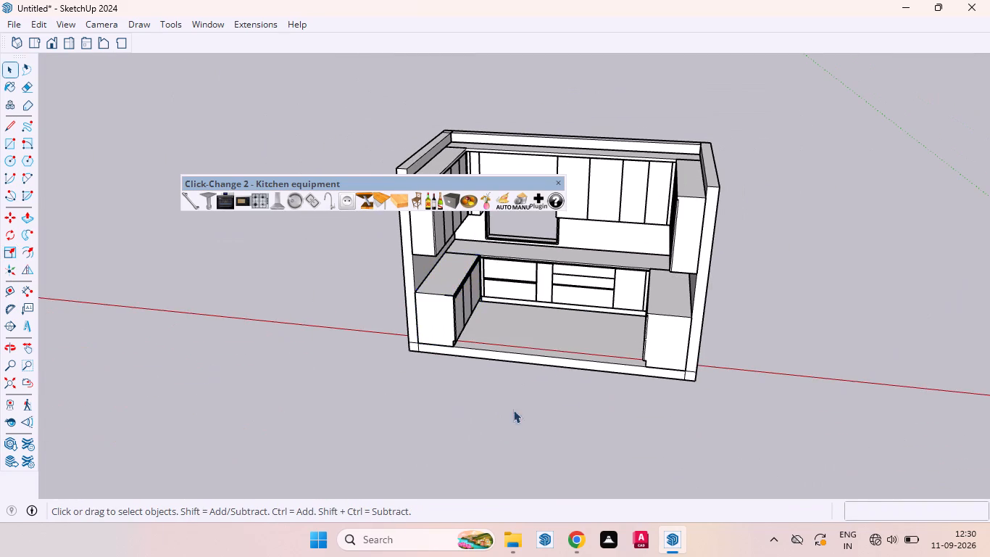
{"action": "scroll", "coordinate": [605, 399], "scroll_direction": "down", "scroll_amount": 7}
{"action": "middle_click_drag", "start_coordinate": [583, 432], "coordinate": [610, 325]}
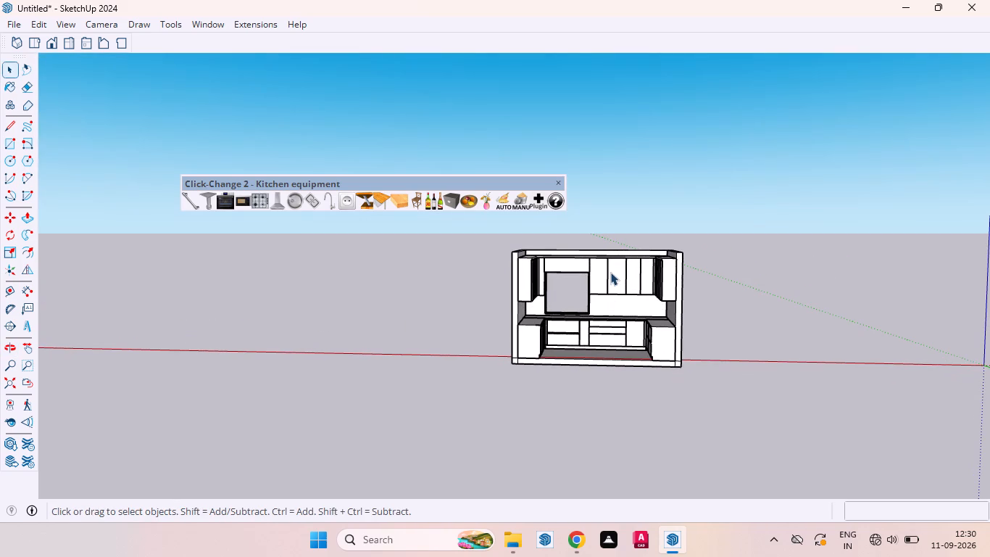
{"action": "left_click", "coordinate": [610, 268]}
{"action": "left_click", "coordinate": [702, 330]}
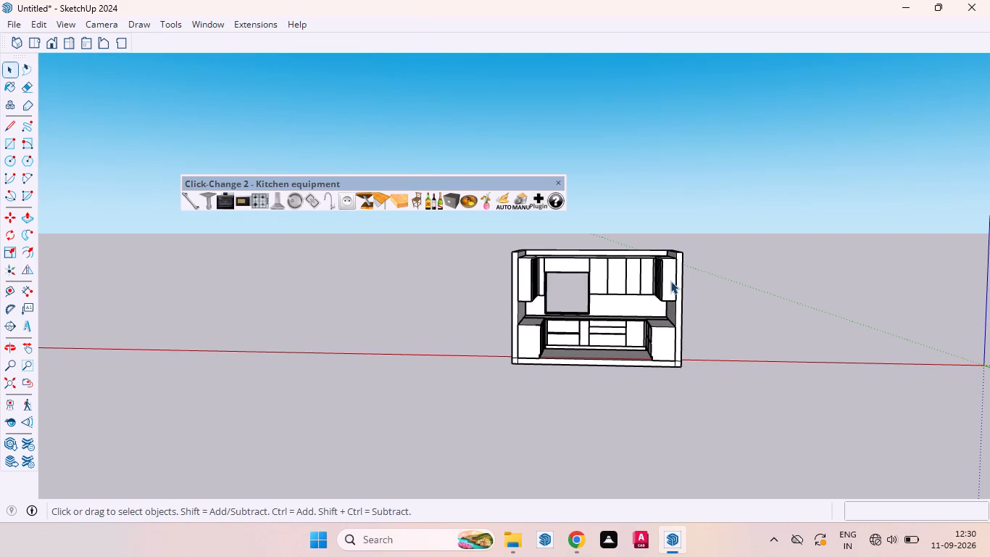
{"action": "left_click", "coordinate": [670, 281]}
{"action": "left_click", "coordinate": [710, 348]}
{"action": "left_click", "coordinate": [665, 344]}
{"action": "left_click", "coordinate": [741, 350]}
{"action": "scroll", "coordinate": [577, 243], "scroll_direction": "up", "scroll_amount": 9}
{"action": "scroll", "coordinate": [579, 288], "scroll_direction": "down", "scroll_amount": 4}
{"action": "middle_click_drag", "start_coordinate": [530, 376], "coordinate": [527, 328]}
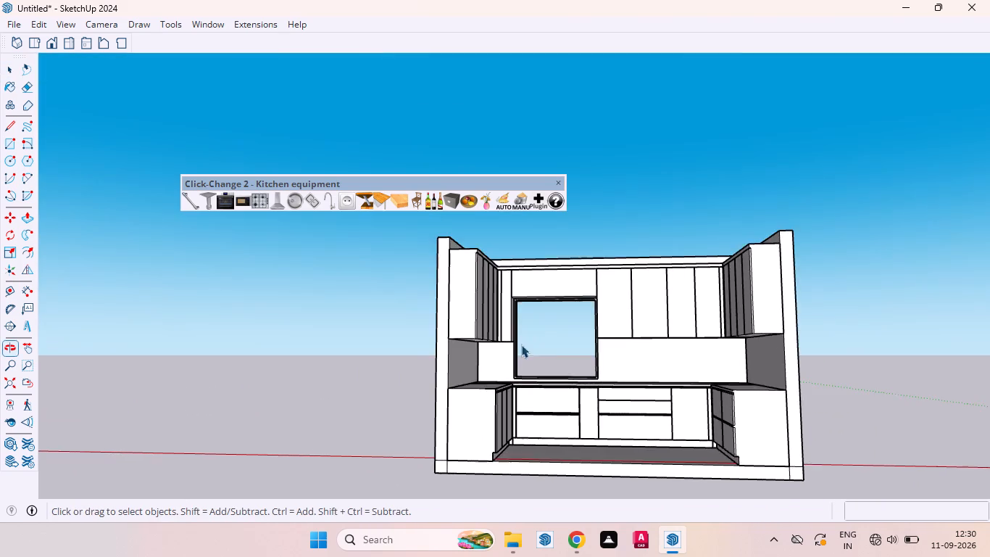
{"action": "scroll", "coordinate": [474, 400], "scroll_direction": "up", "scroll_amount": 13}
{"action": "scroll", "coordinate": [476, 352], "scroll_direction": "down", "scroll_amount": 1}
{"action": "middle_click_drag", "start_coordinate": [481, 388], "coordinate": [488, 462]}
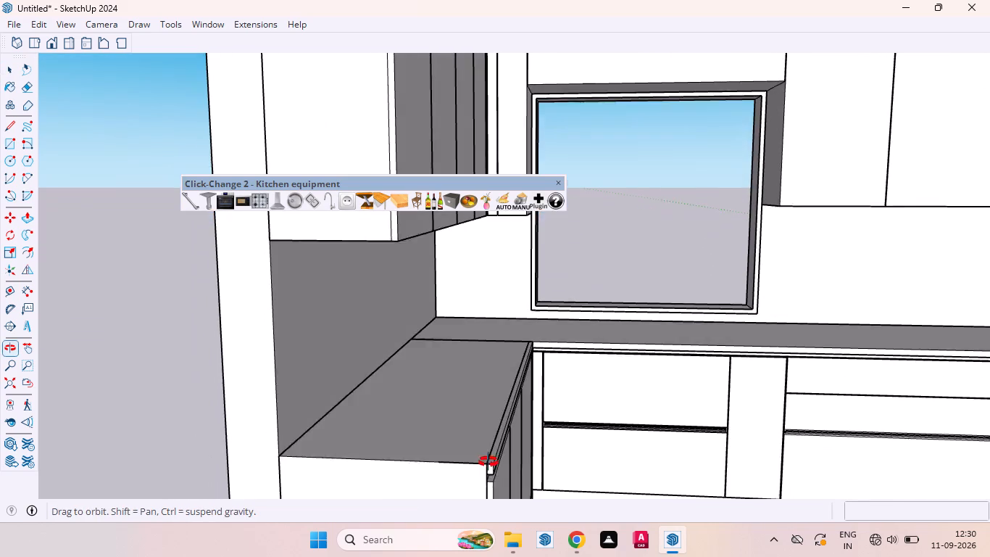
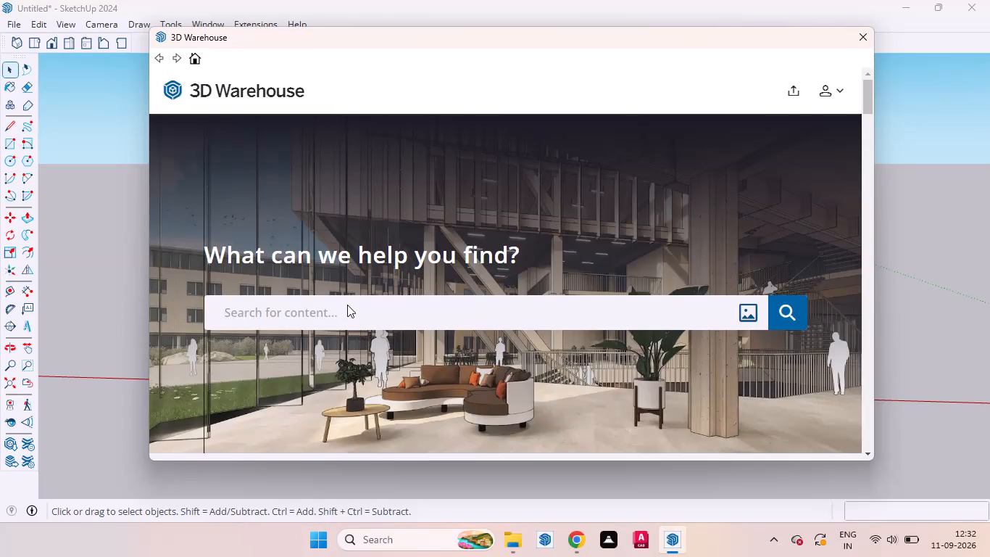
Search the 3D Warehouse for "stove" models.
{"action": "left_click", "coordinate": [346, 319]}
{"action": "left_click", "coordinate": [275, 313]}
{"action": "left_click", "coordinate": [236, 314]}
{"action": "left_click", "coordinate": [400, 325]}
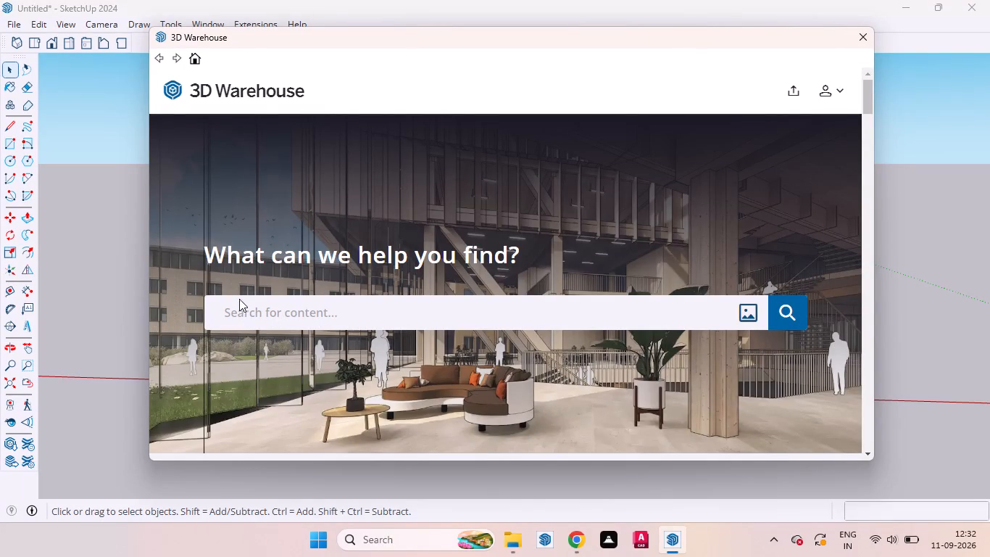
{"action": "left_click", "coordinate": [242, 298]}
{"action": "left_click", "coordinate": [255, 307]}
{"action": "key", "text": "s"}
{"action": "type", "text": "ov"}
{"action": "key", "text": "BackSpace"}
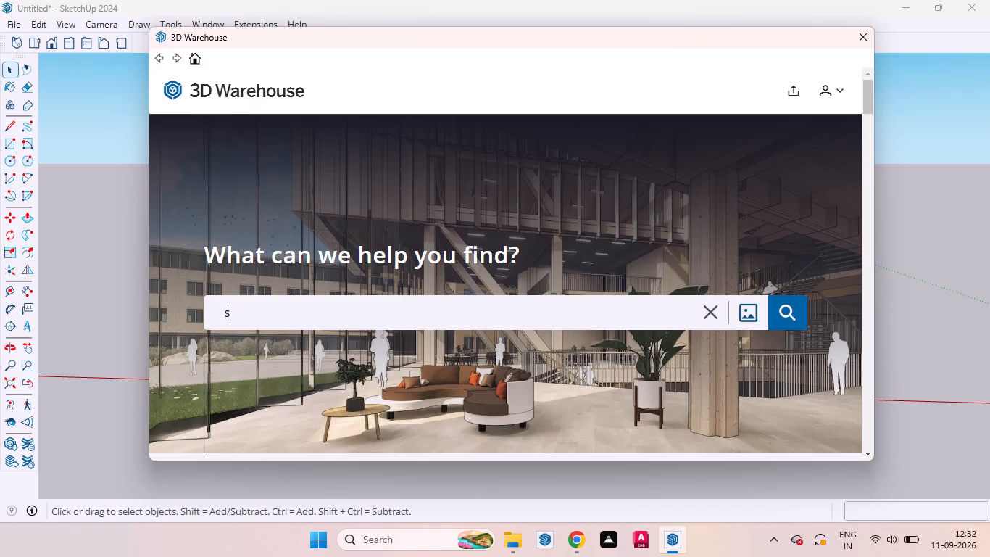
{"action": "key", "text": "BackSpace"}
{"action": "type", "text": "tob"}
{"action": "key", "text": "BackSpace"}
{"action": "type", "text": "ve"}
{"action": "key", "text": "Return"}
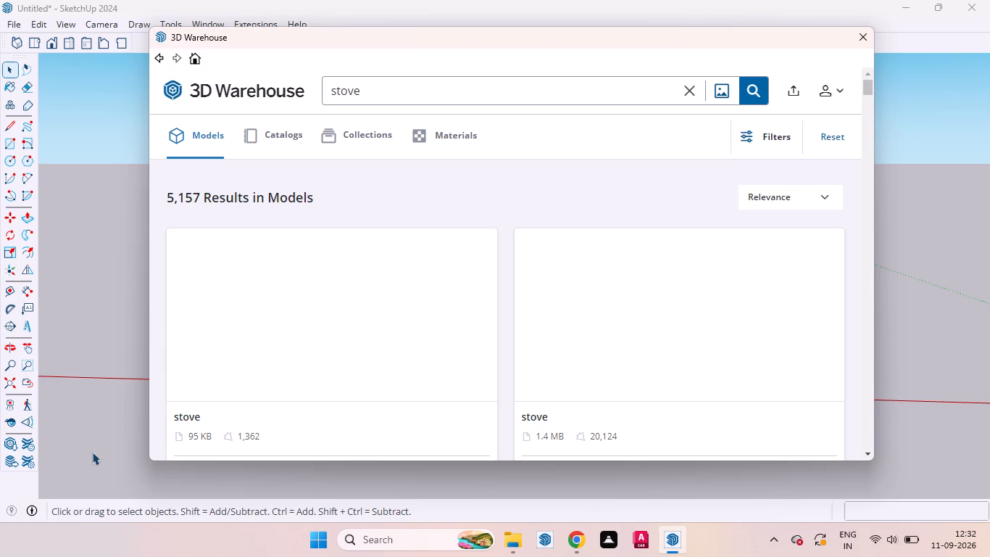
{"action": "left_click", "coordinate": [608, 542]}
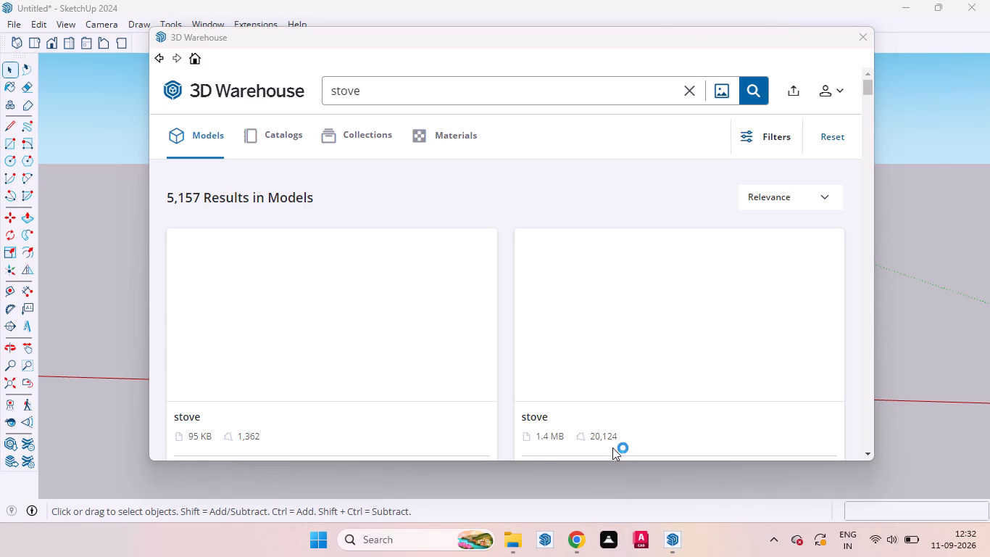